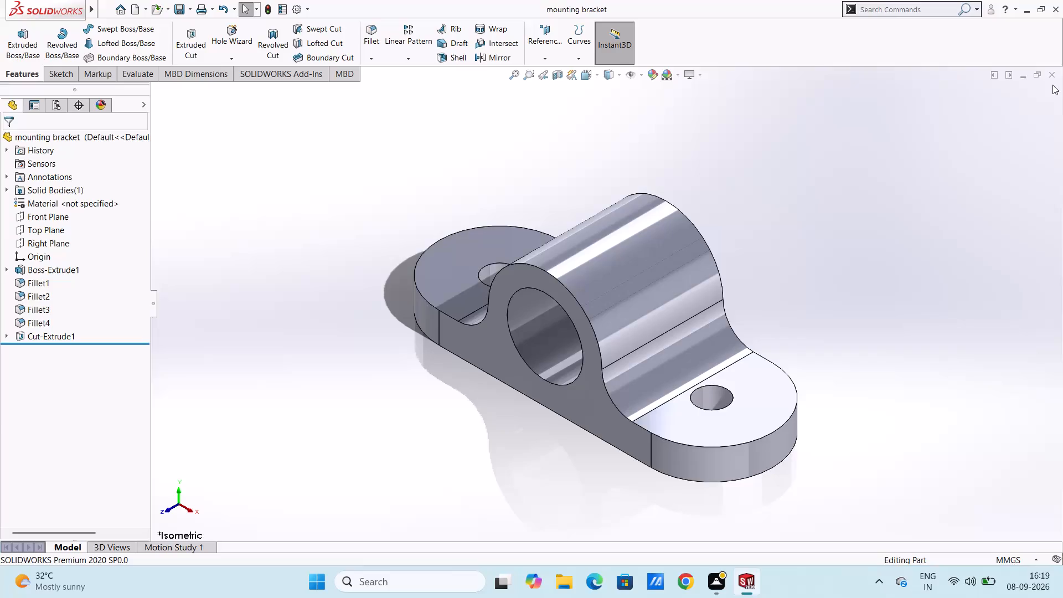
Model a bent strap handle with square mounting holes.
Close the mounting bracket part document.
{"action": "left_click", "coordinate": [1051, 75]}
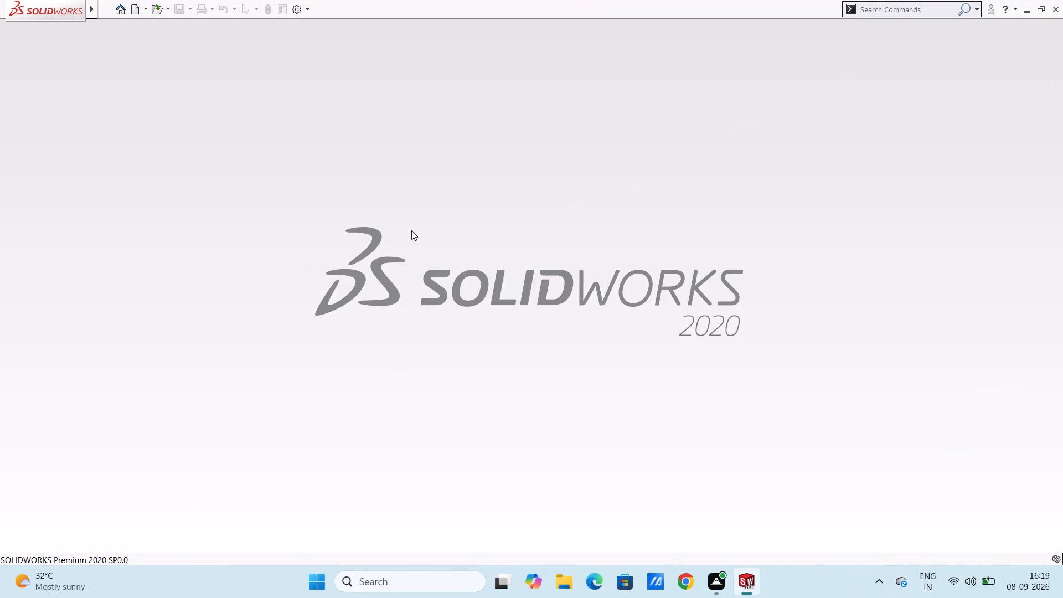
Create a new document of type Part, a 3D representation of a single design component.
{"action": "left_click", "coordinate": [135, 14]}
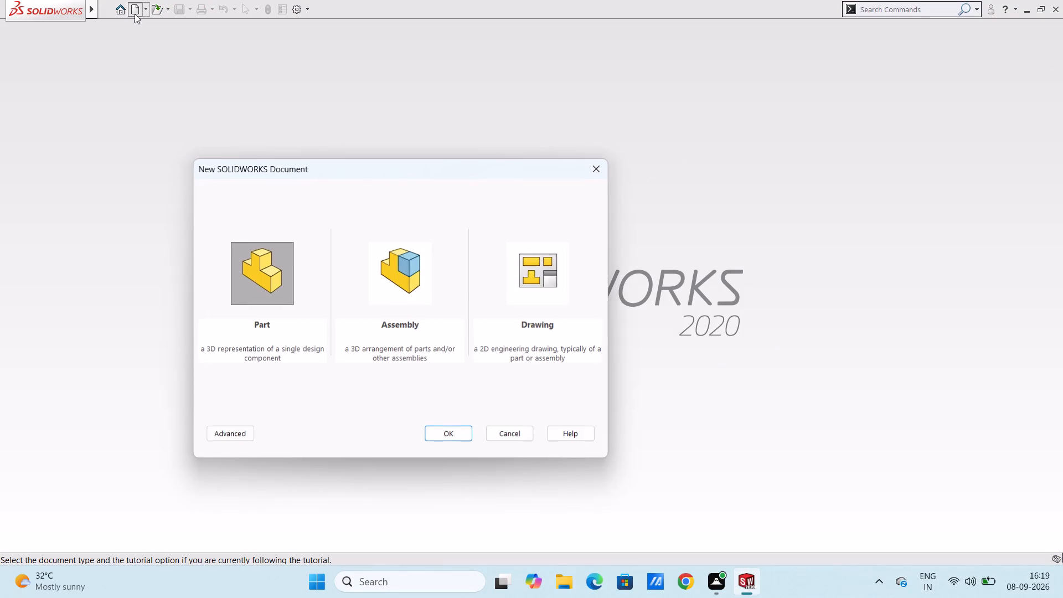
{"action": "left_click", "coordinate": [465, 437]}
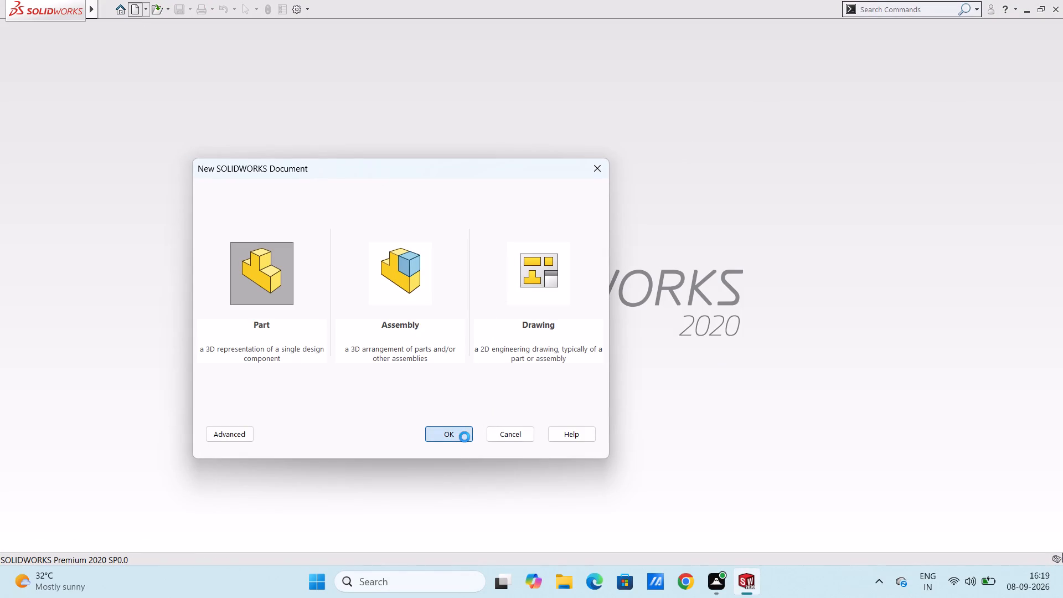
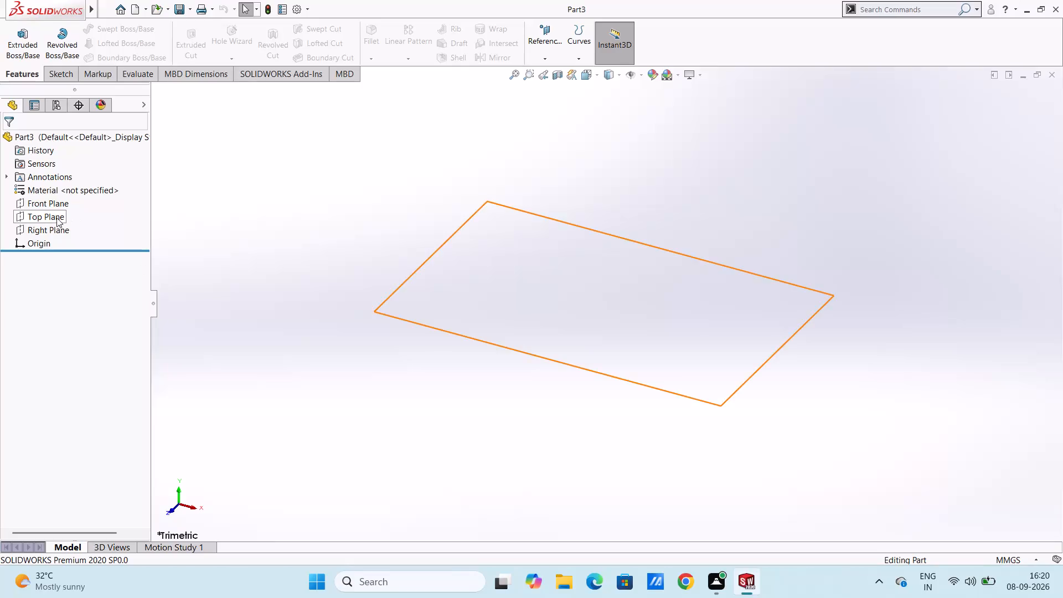
Start a new sketch on the Top Plane.
{"action": "left_click", "coordinate": [50, 219]}
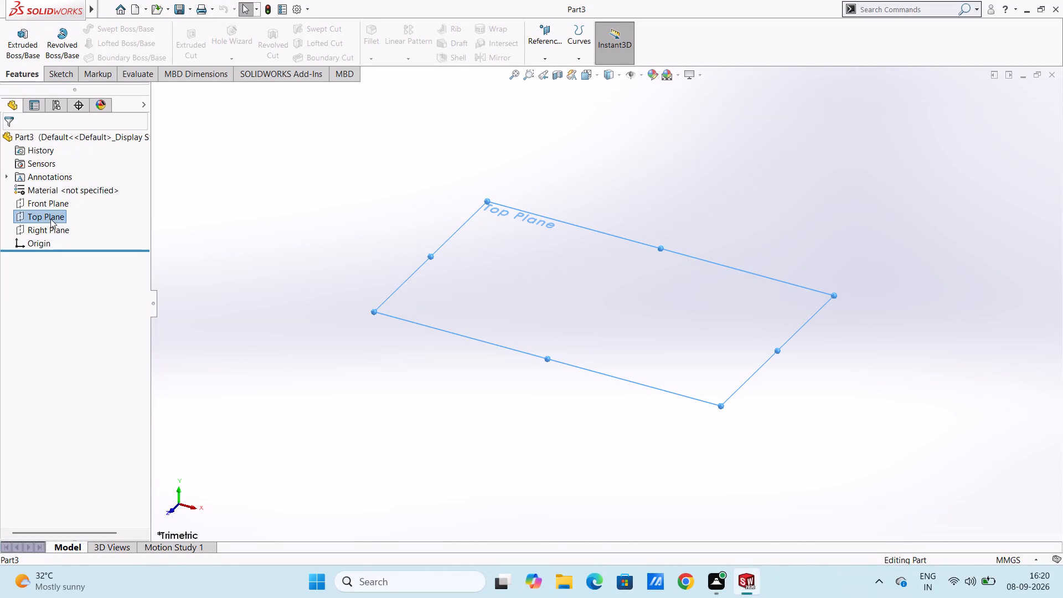
{"action": "left_click", "coordinate": [61, 207]}
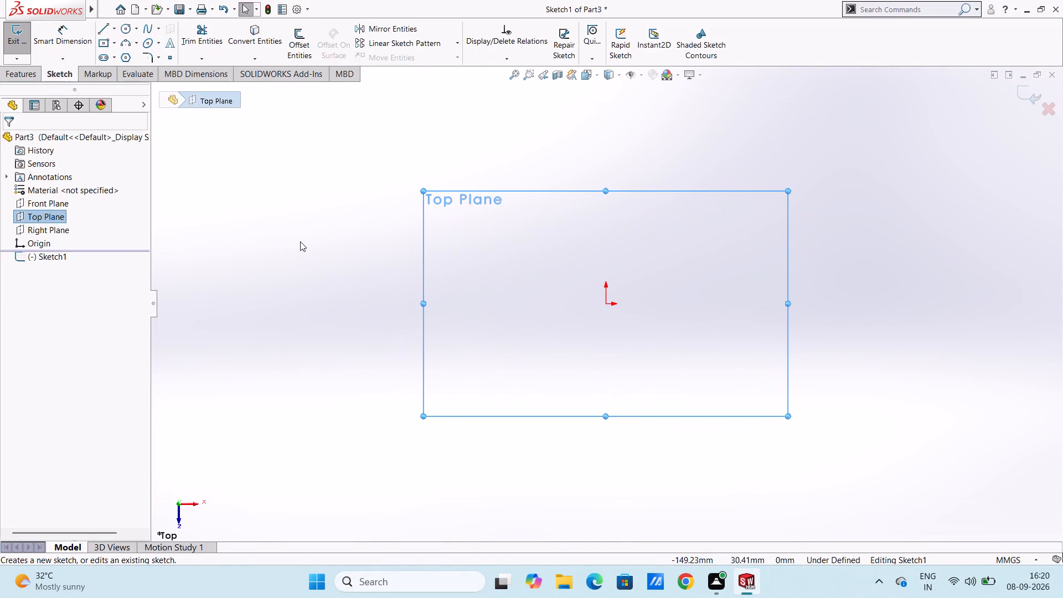
{"action": "left_click", "coordinate": [300, 241]}
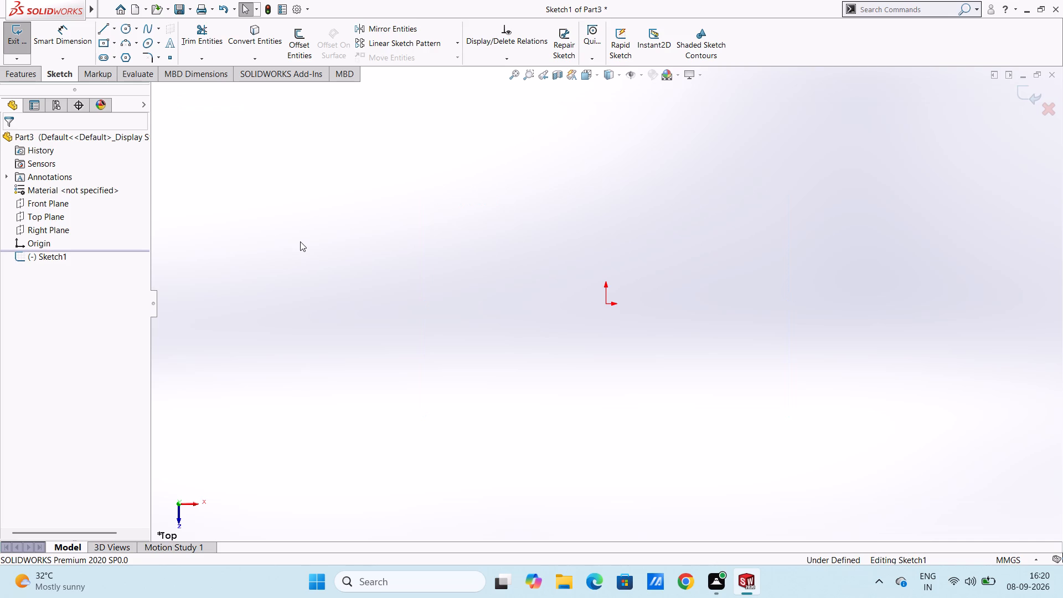
Sketch a vertical midpoint line centred on the sketch origin.
{"action": "left_click", "coordinate": [66, 33]}
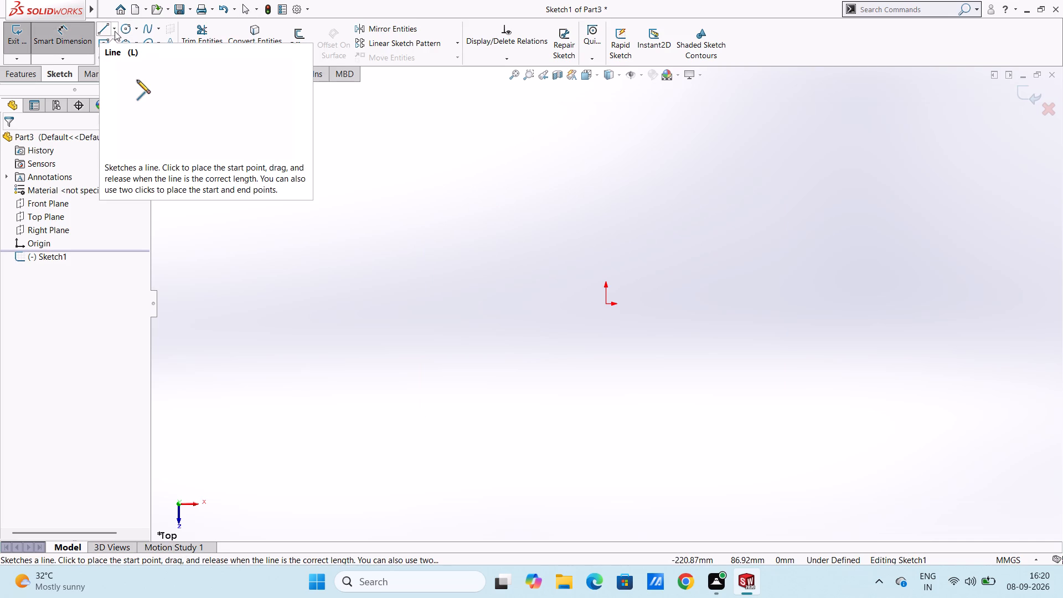
{"action": "left_click", "coordinate": [49, 42]}
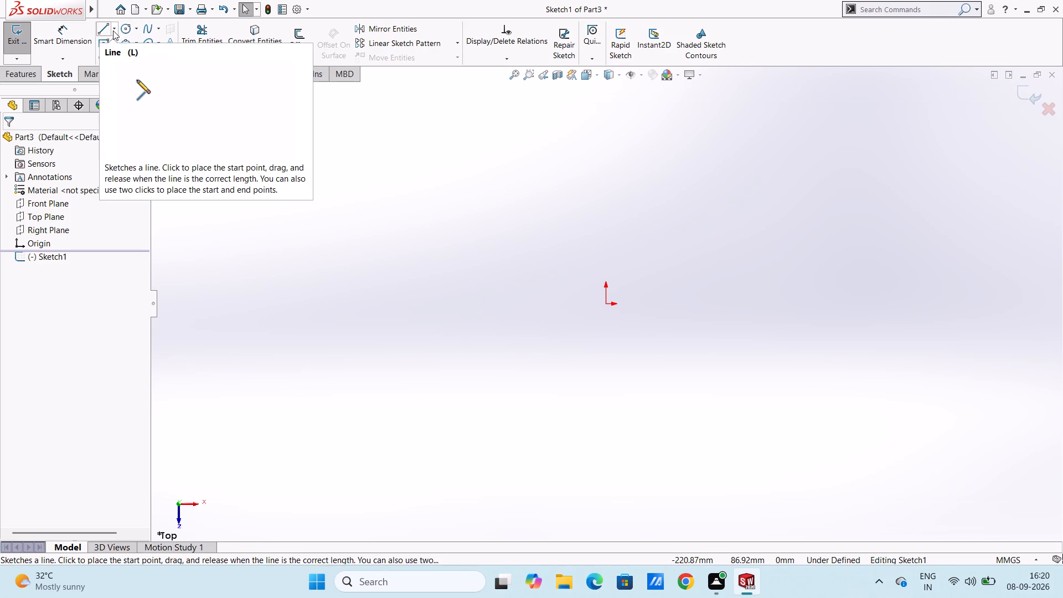
{"action": "left_click", "coordinate": [113, 30]}
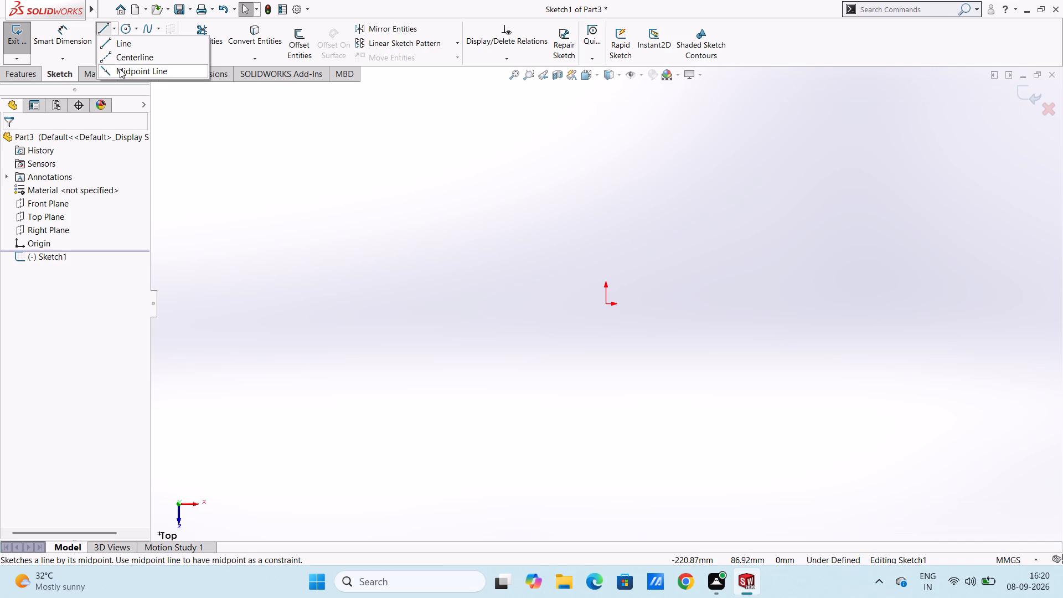
{"action": "left_click", "coordinate": [120, 69]}
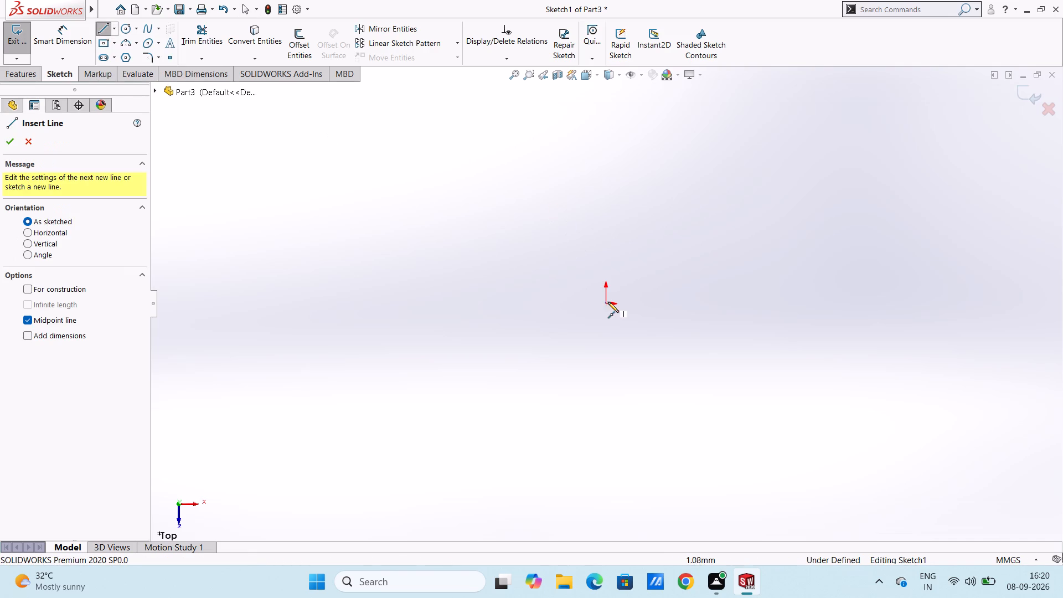
{"action": "left_click", "coordinate": [606, 303]}
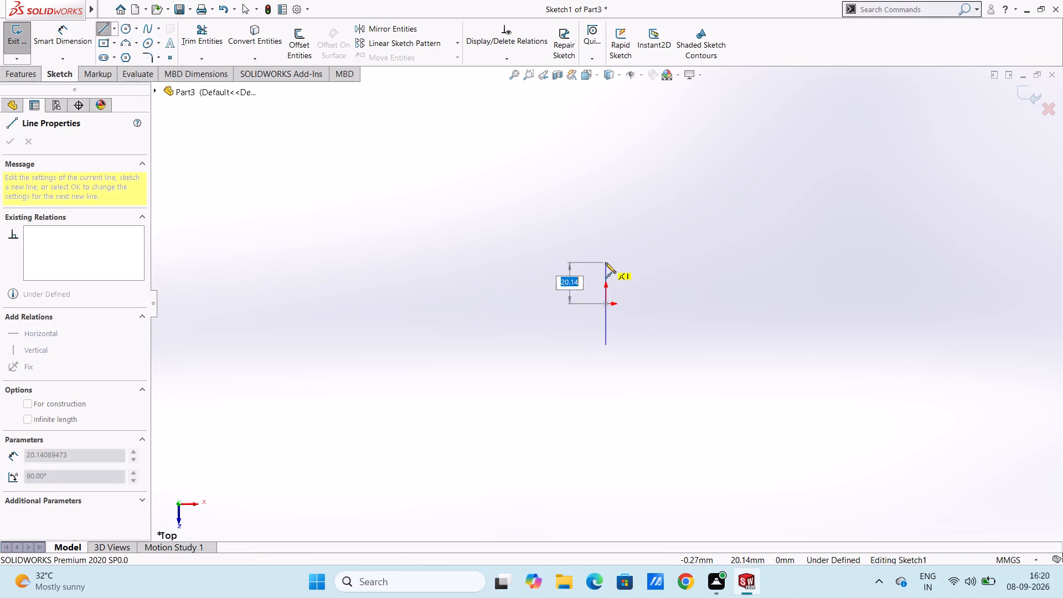
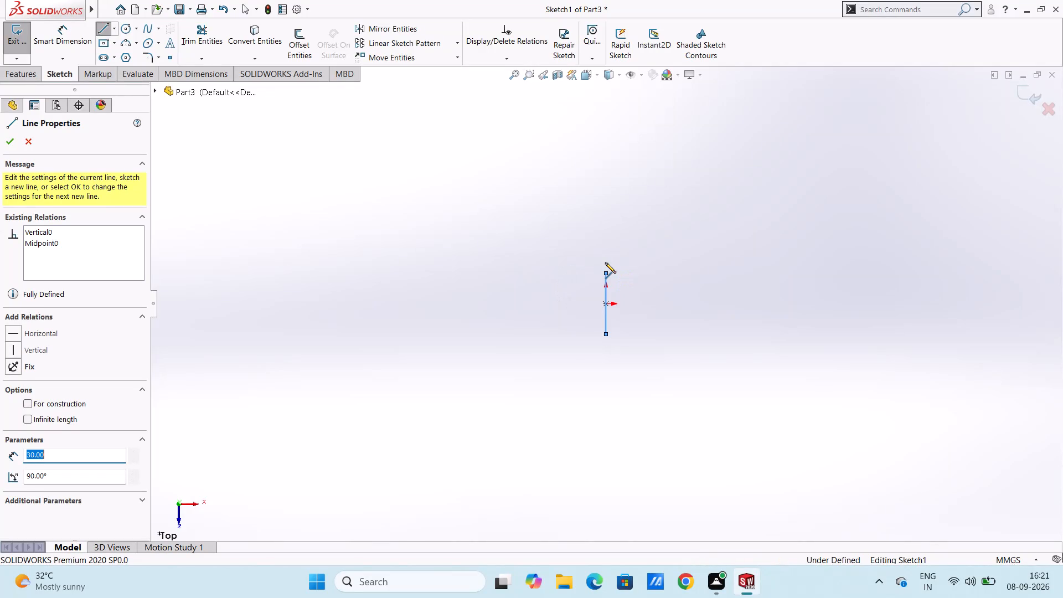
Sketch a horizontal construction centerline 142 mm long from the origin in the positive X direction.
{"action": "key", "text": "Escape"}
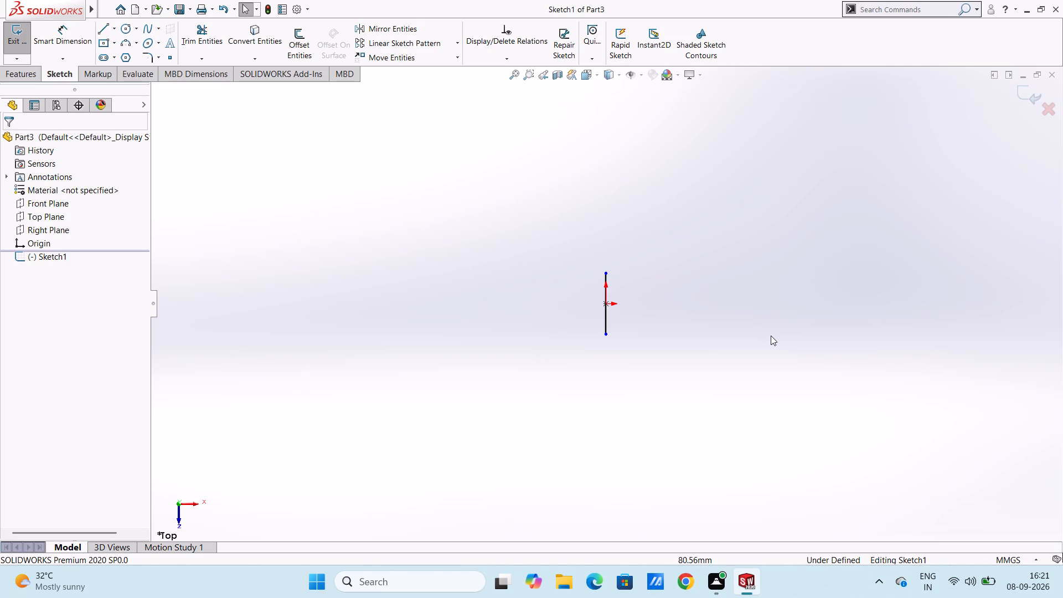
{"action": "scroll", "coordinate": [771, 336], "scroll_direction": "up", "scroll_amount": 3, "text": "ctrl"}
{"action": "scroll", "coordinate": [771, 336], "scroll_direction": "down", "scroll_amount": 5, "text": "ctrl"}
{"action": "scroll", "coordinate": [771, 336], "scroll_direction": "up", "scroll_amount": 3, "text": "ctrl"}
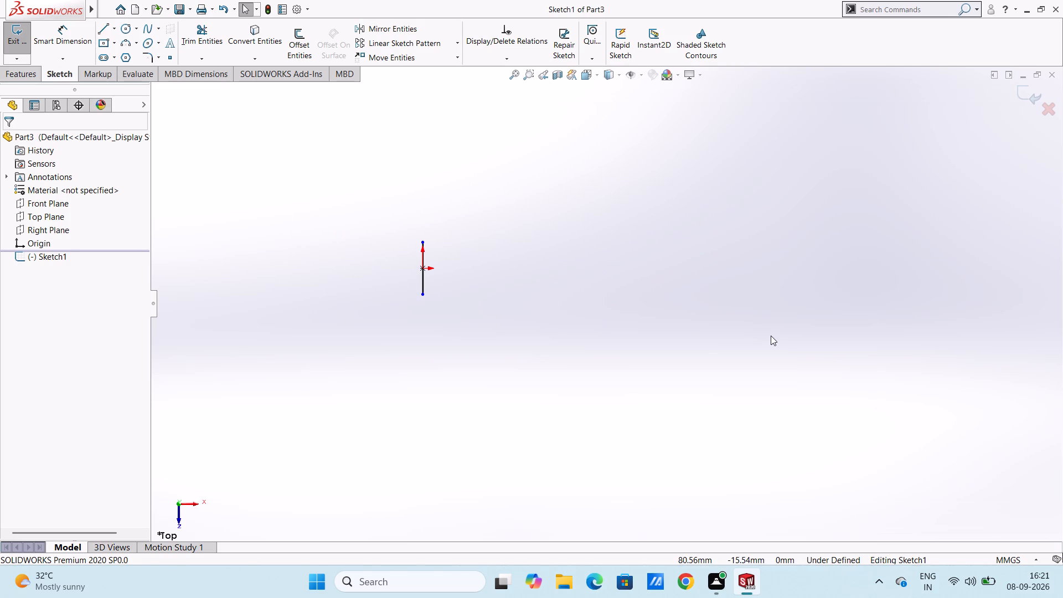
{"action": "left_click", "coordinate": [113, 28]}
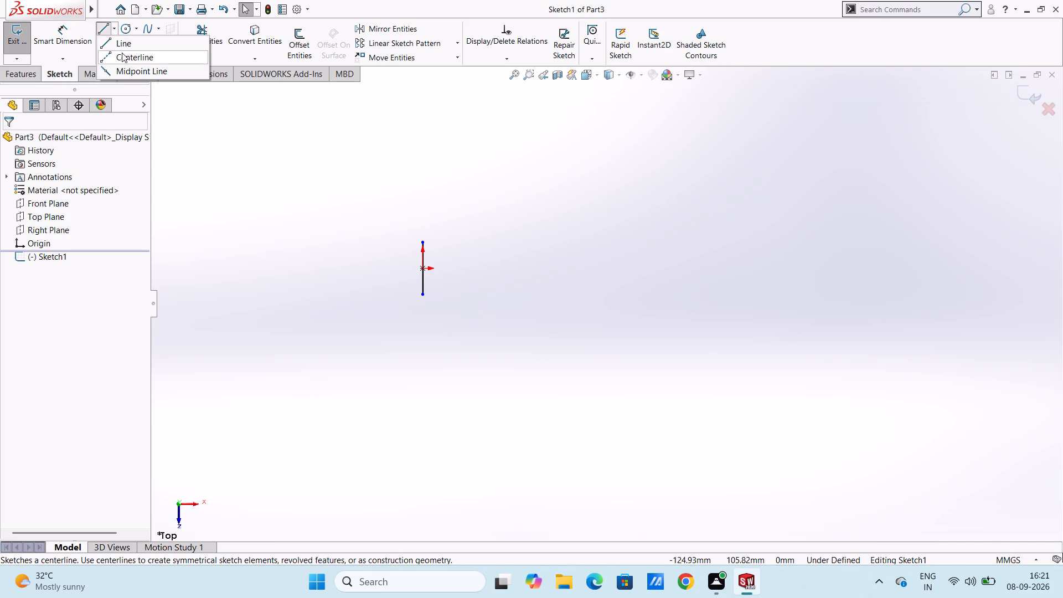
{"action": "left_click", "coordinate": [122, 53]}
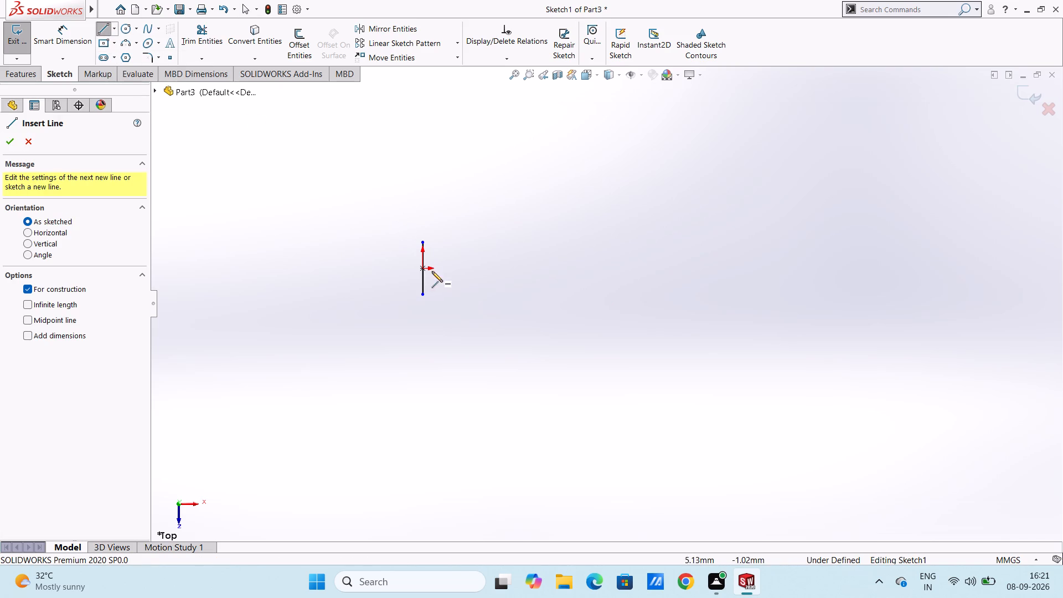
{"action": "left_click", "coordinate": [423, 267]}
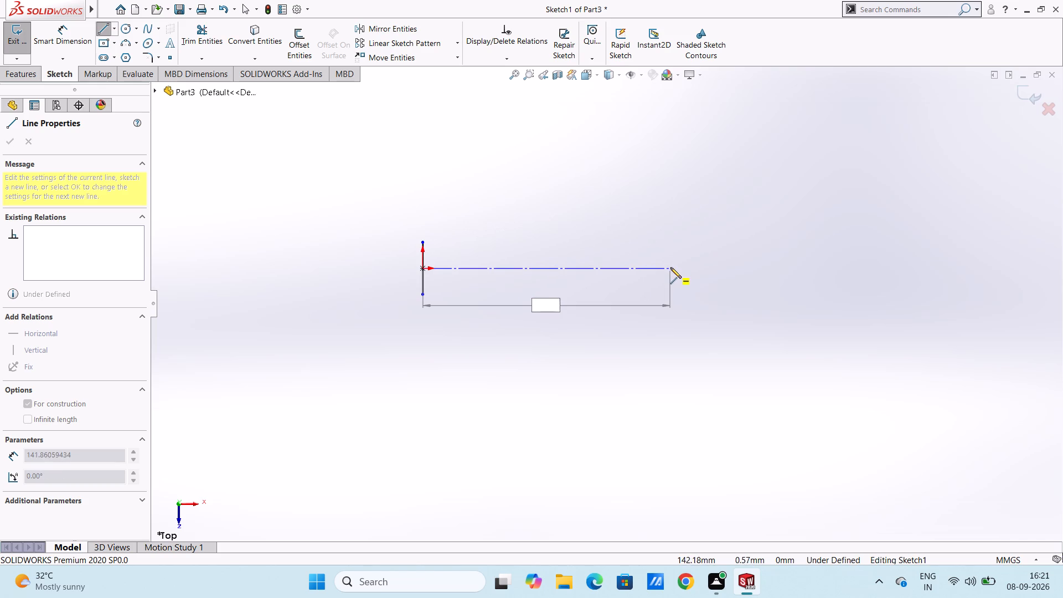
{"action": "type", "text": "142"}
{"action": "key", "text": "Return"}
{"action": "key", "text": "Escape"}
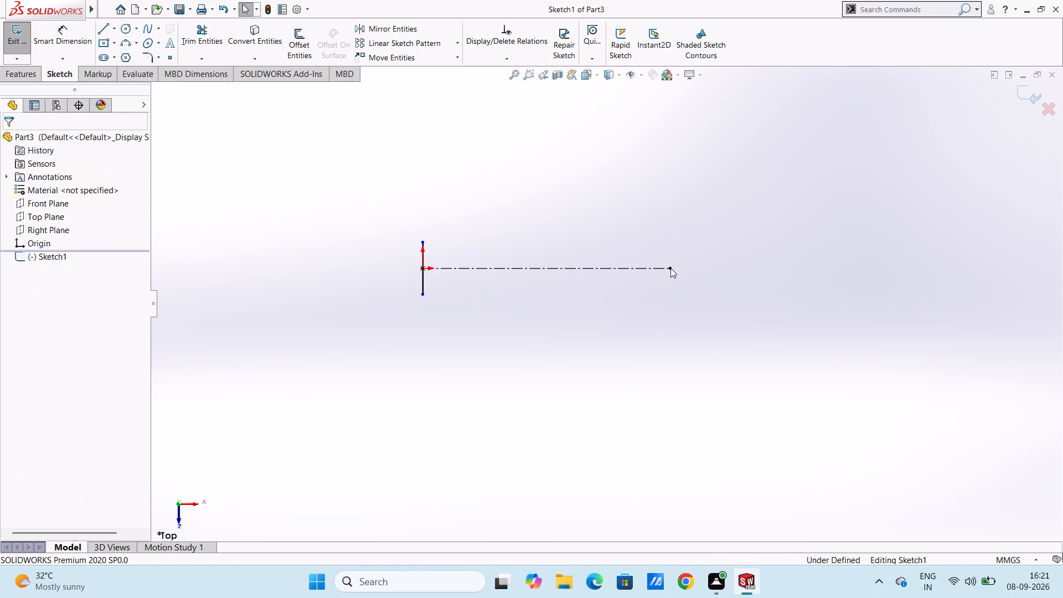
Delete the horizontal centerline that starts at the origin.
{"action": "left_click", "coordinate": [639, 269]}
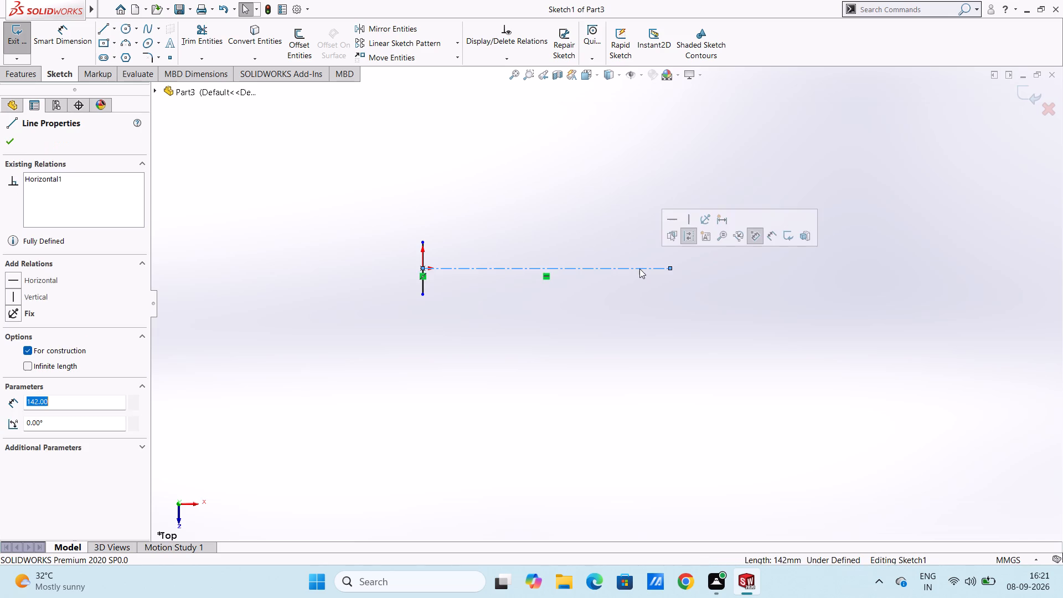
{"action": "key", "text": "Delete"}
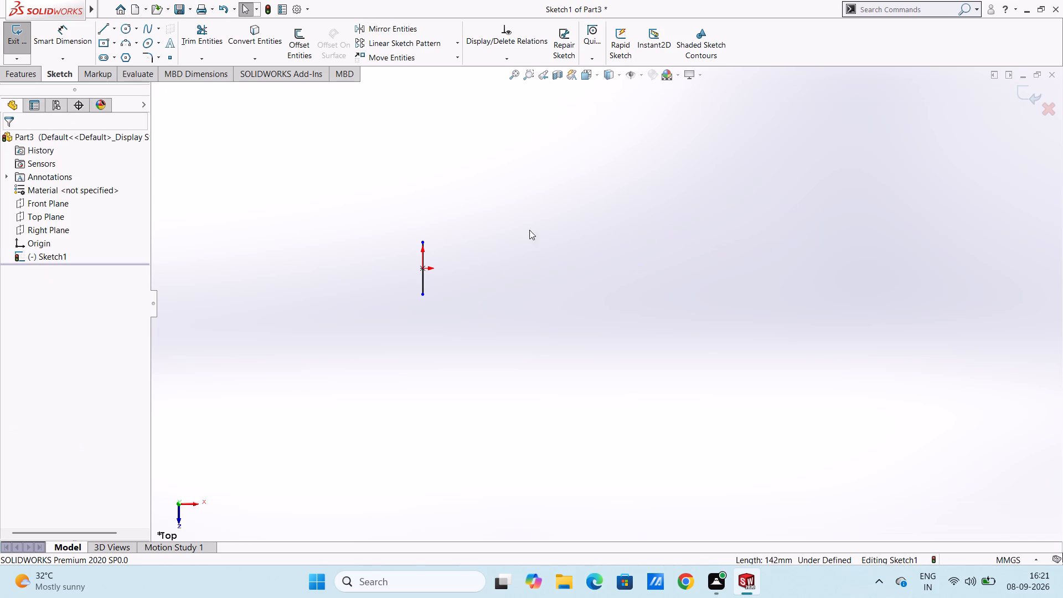
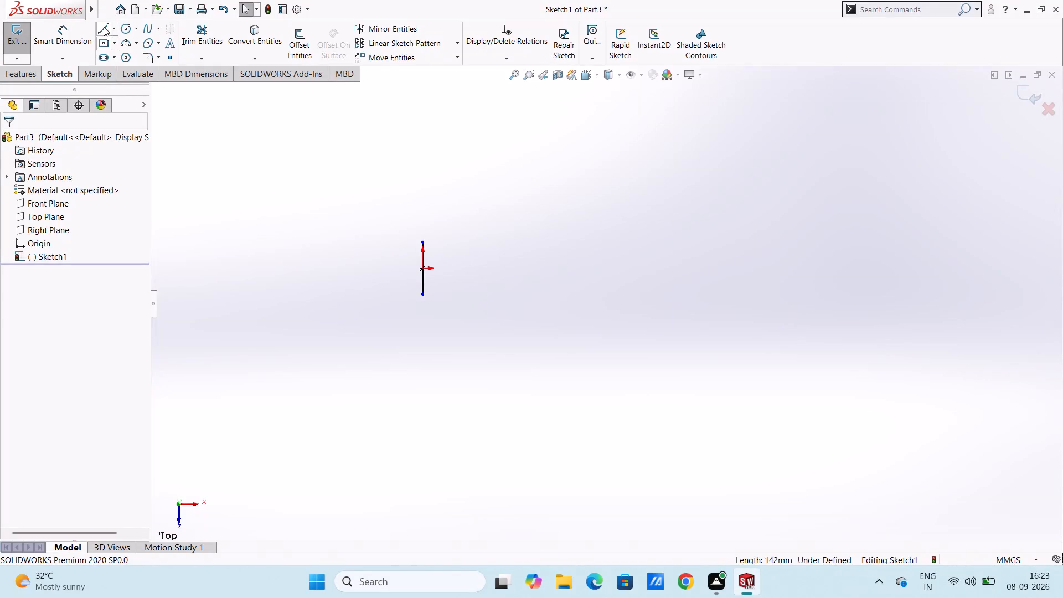
Sketch a second vertical line about 30 mm long, about 119 mm from the origin line in the positive X direction, level with it.
{"action": "left_click", "coordinate": [105, 27]}
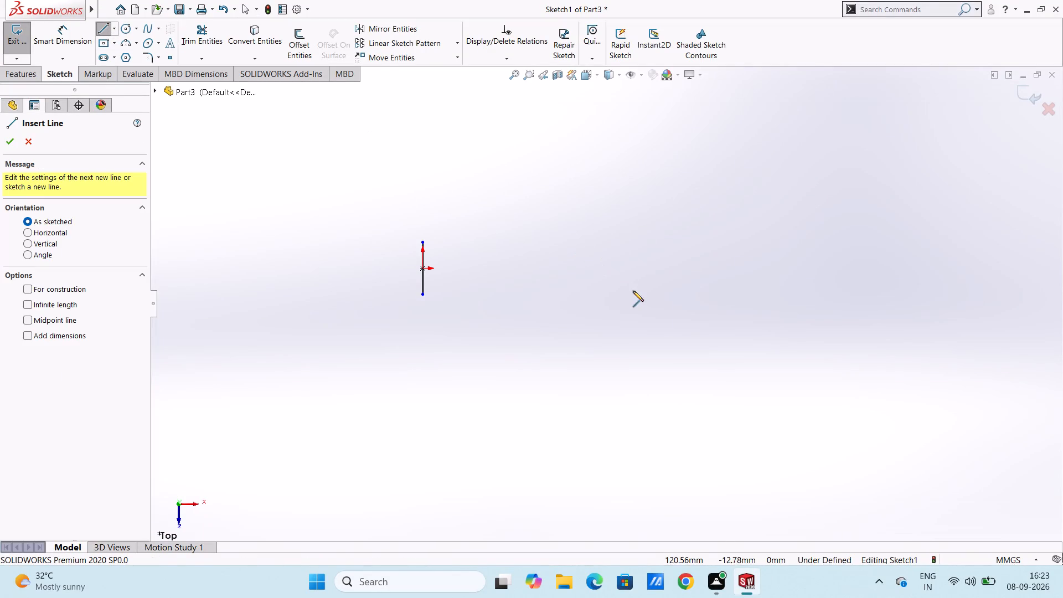
{"action": "left_click", "coordinate": [630, 294]}
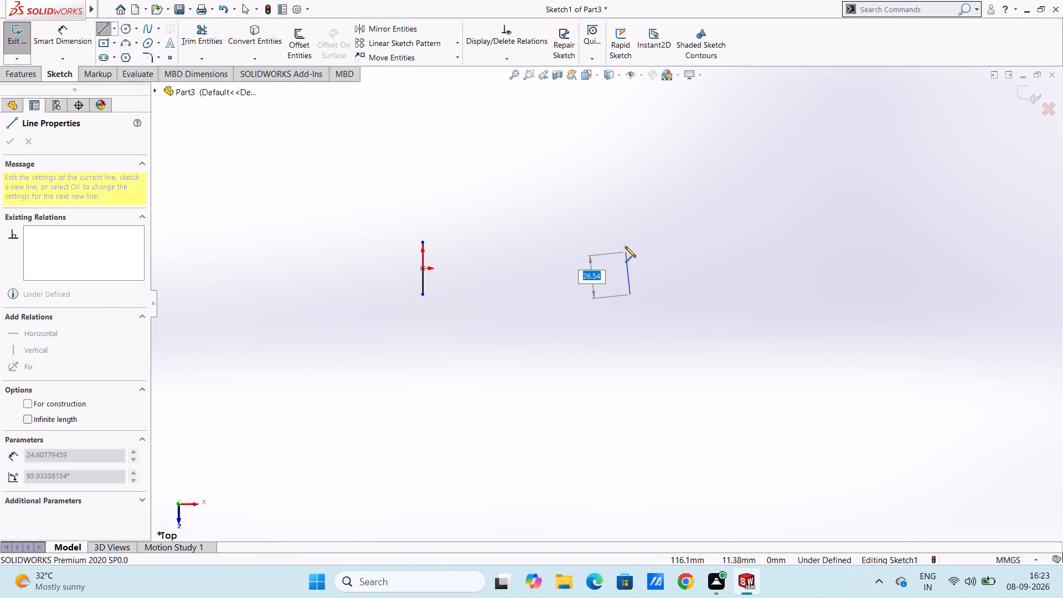
{"action": "left_click", "coordinate": [631, 242]}
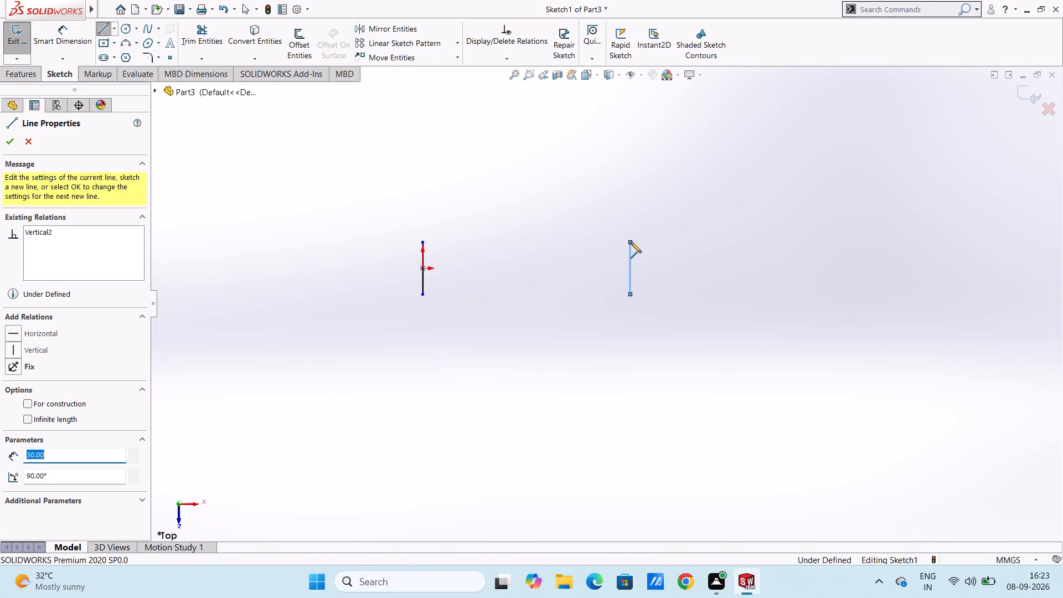
{"action": "key", "text": "Escape"}
{"action": "key", "text": "Escape"}
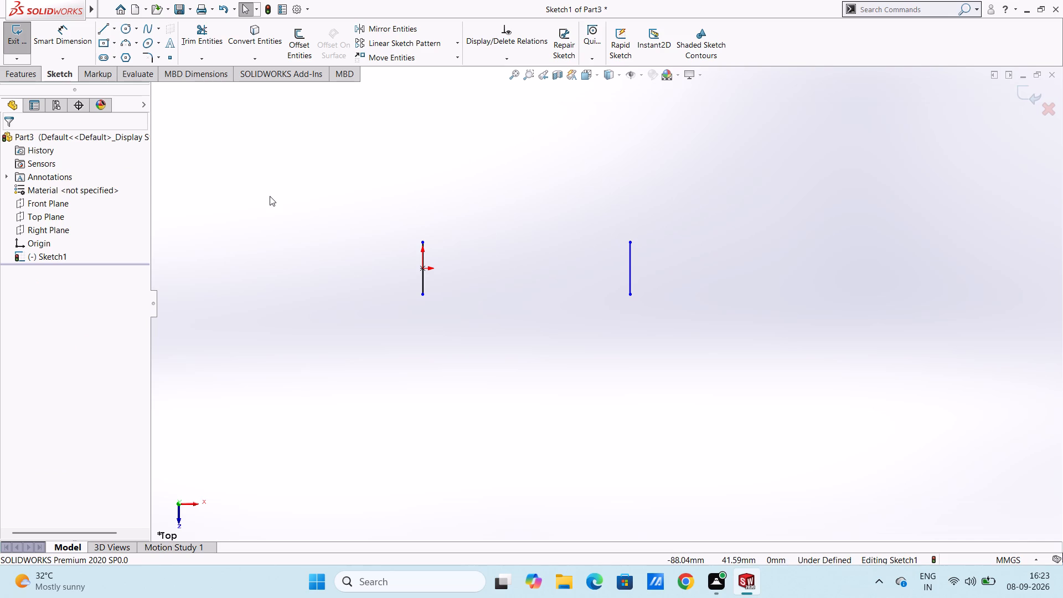
Dimension the horizontal distance between the two vertical lines as 109.6 mm, placing the dimension below them.
{"action": "left_click", "coordinate": [66, 40]}
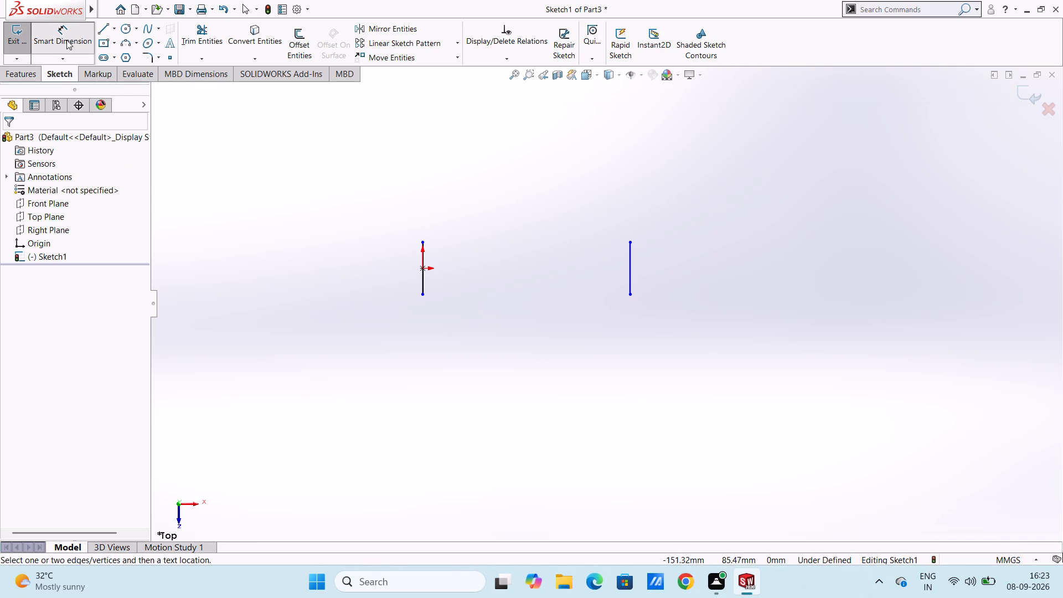
{"action": "left_click", "coordinate": [425, 279]}
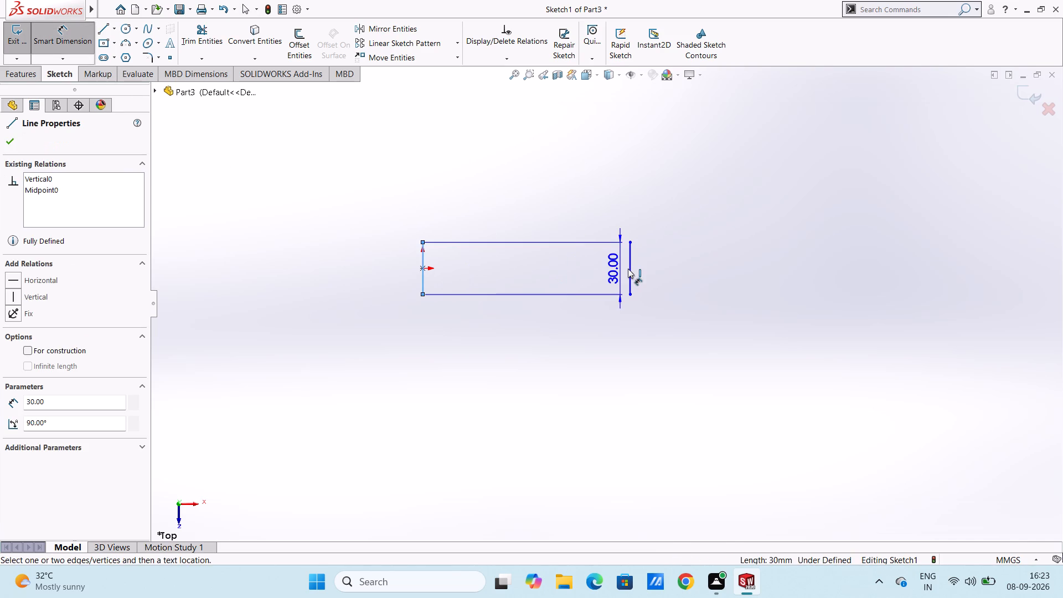
{"action": "left_click", "coordinate": [629, 270]}
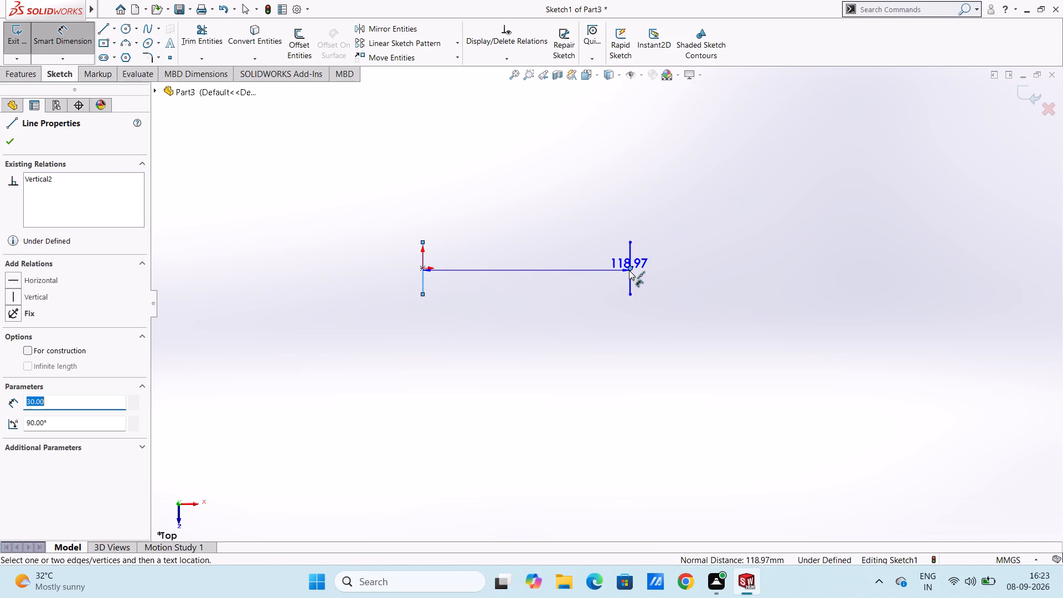
{"action": "left_click", "coordinate": [621, 369]}
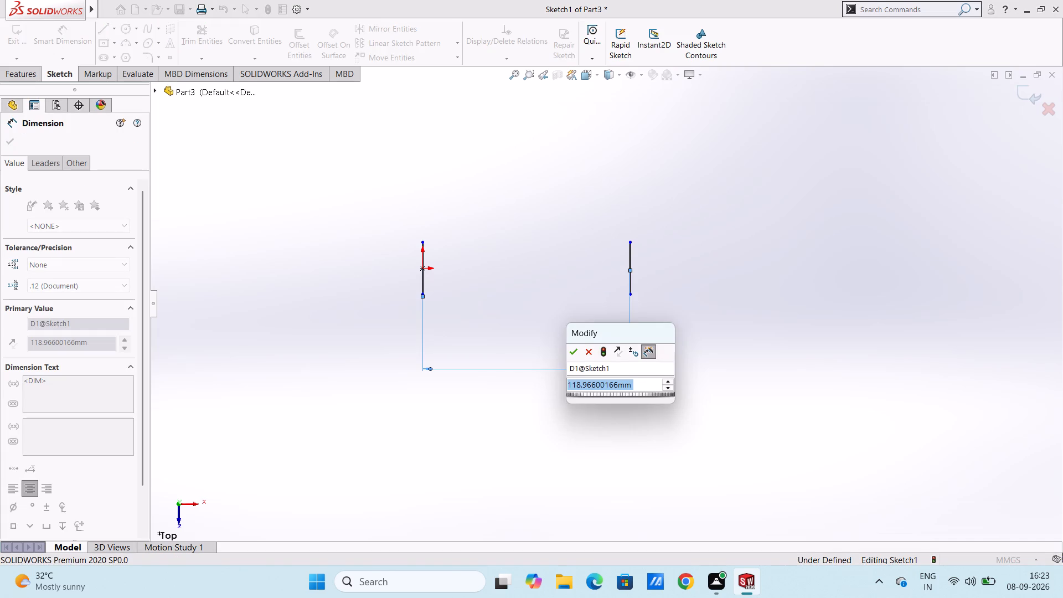
{"action": "type", "text": "109.6"}
{"action": "key", "text": "Return"}
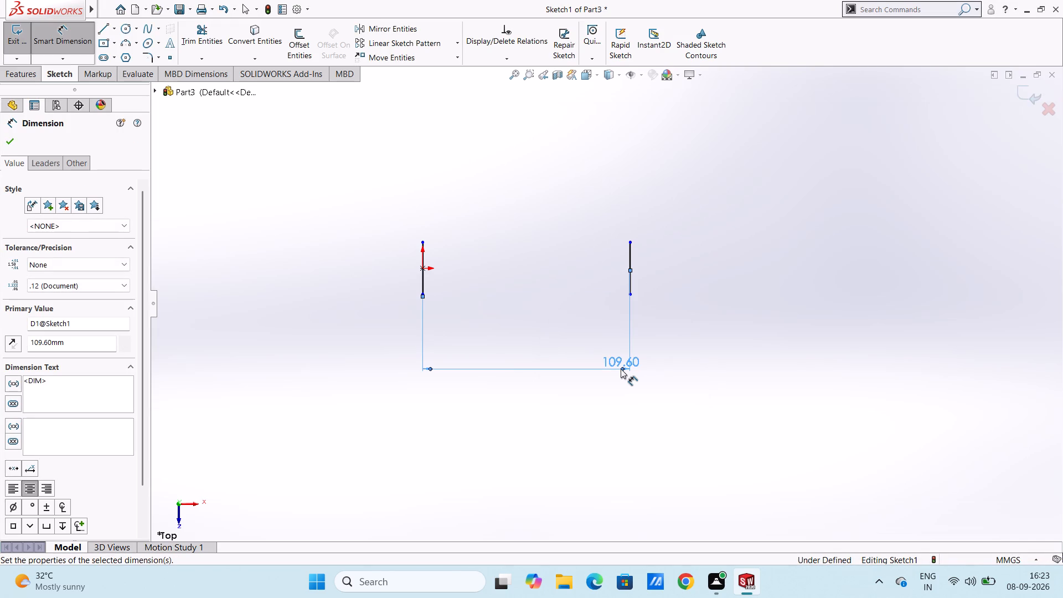
{"action": "key", "text": "Escape"}
{"action": "key", "text": "Escape"}
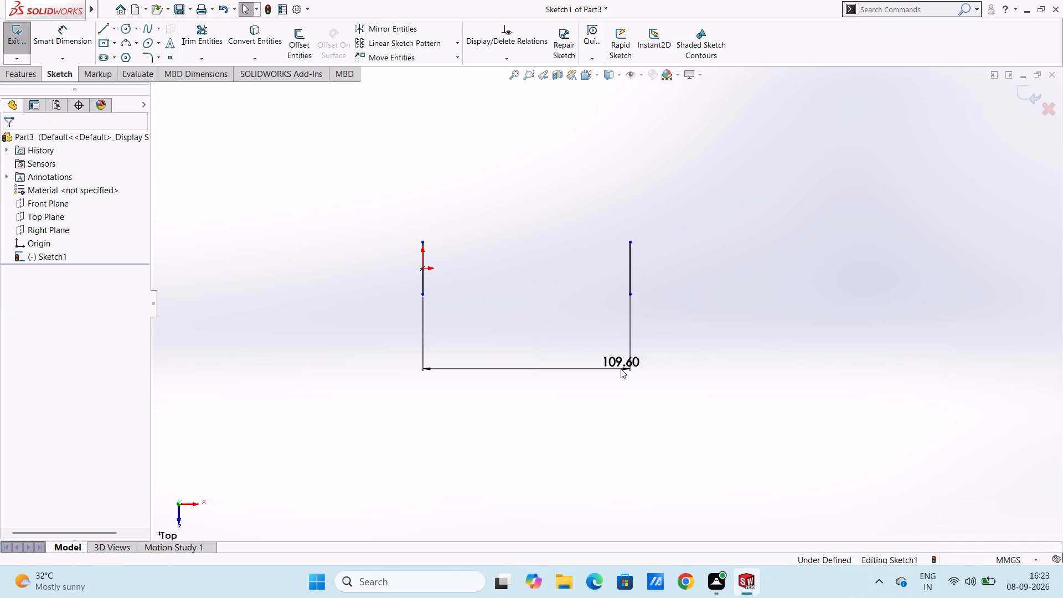
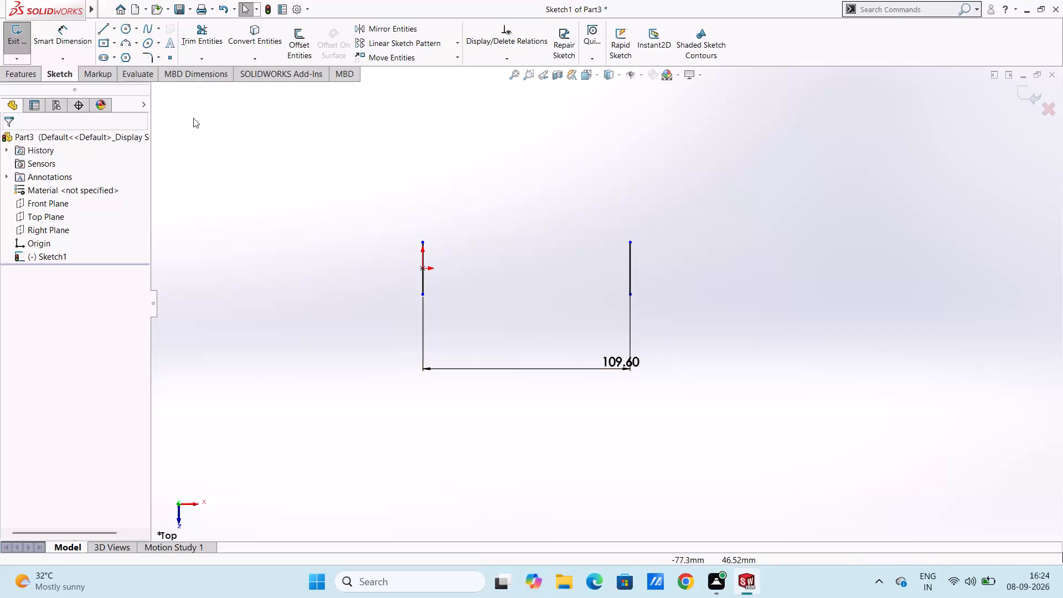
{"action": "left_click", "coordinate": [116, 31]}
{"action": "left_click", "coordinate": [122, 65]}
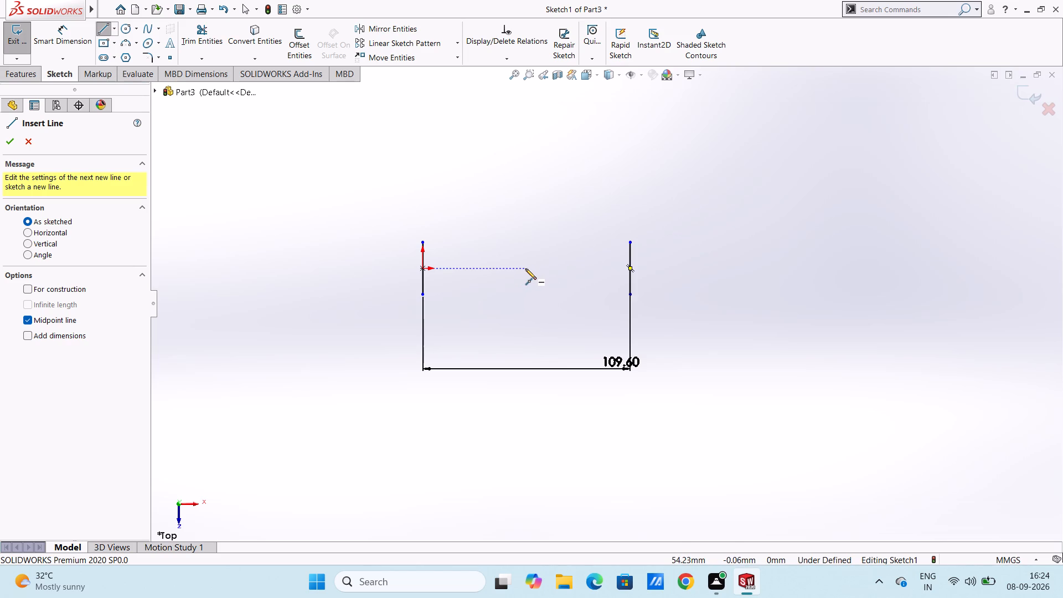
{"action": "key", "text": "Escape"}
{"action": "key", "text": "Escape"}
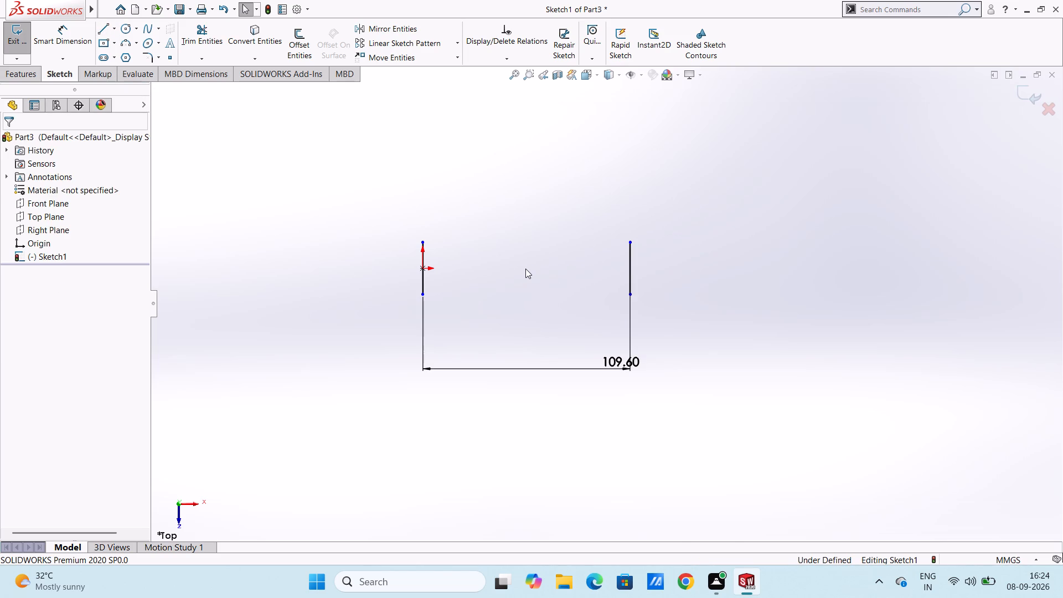
Draw a horizontal centerline from the origin to the midpoint of the second vertical line.
{"action": "left_click", "coordinate": [112, 28]}
{"action": "left_click", "coordinate": [116, 53]}
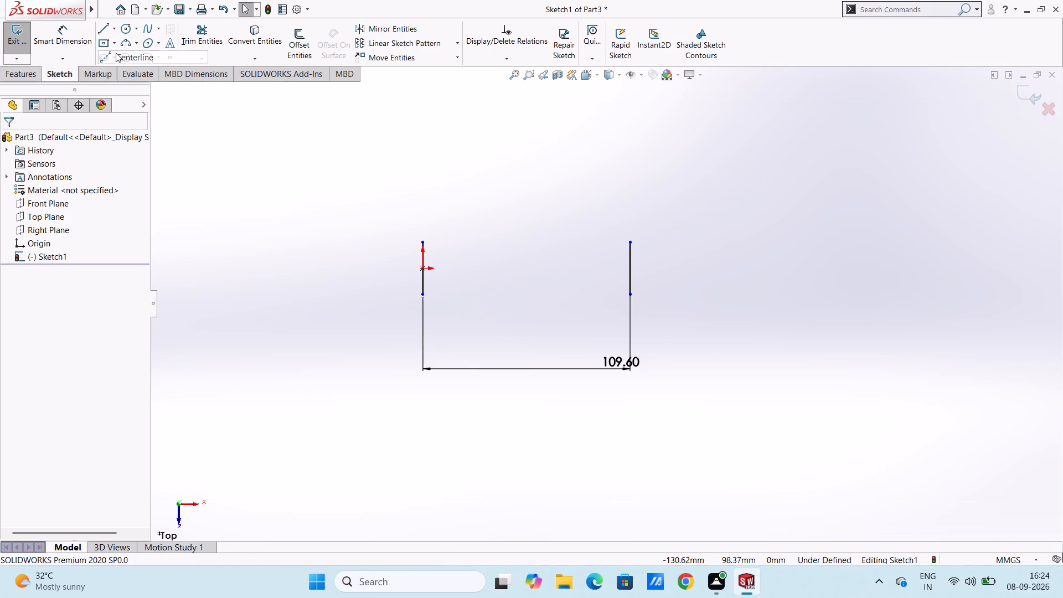
{"action": "left_click", "coordinate": [423, 270]}
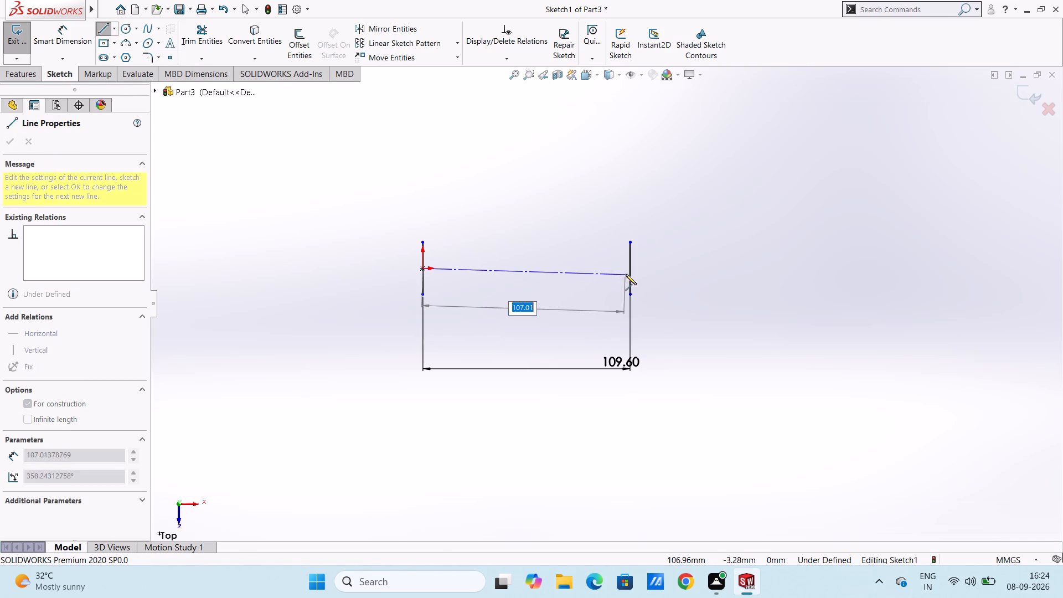
{"action": "left_click", "coordinate": [631, 269]}
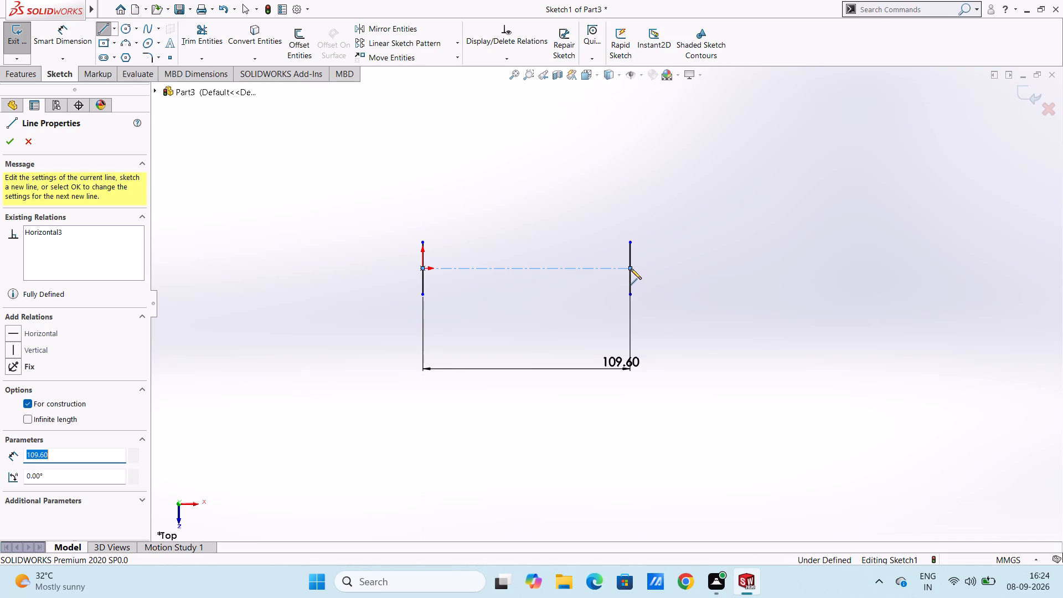
{"action": "key", "text": "Escape"}
{"action": "key", "text": "Escape"}
{"action": "key", "text": "Escape"}
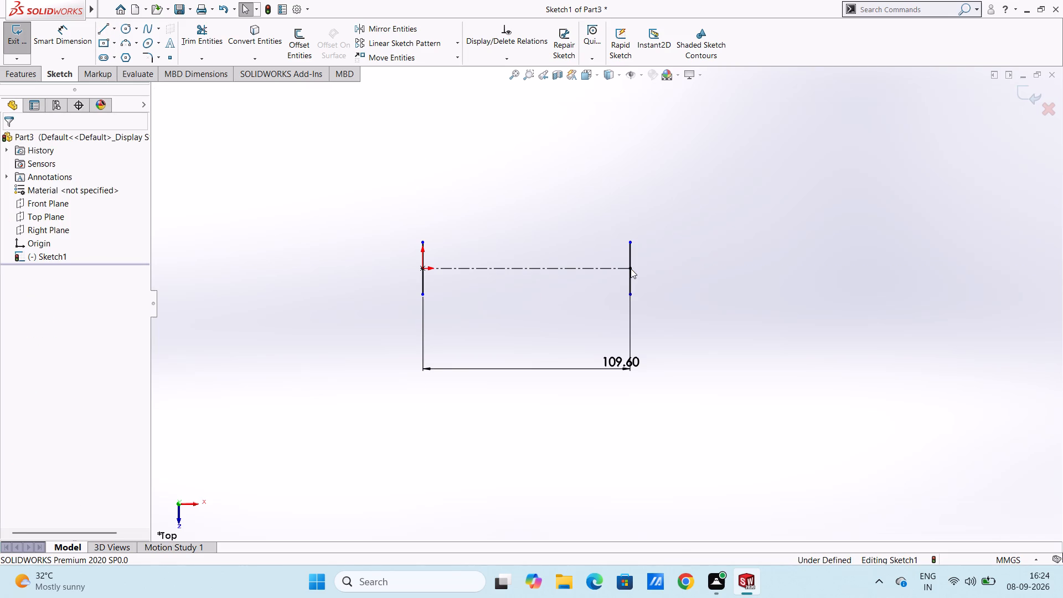
Sketch a horizontal midpoint line centred on the centerline's midpoint, extending 71 mm to each side.
{"action": "left_click", "coordinate": [116, 29]}
{"action": "left_click", "coordinate": [122, 66]}
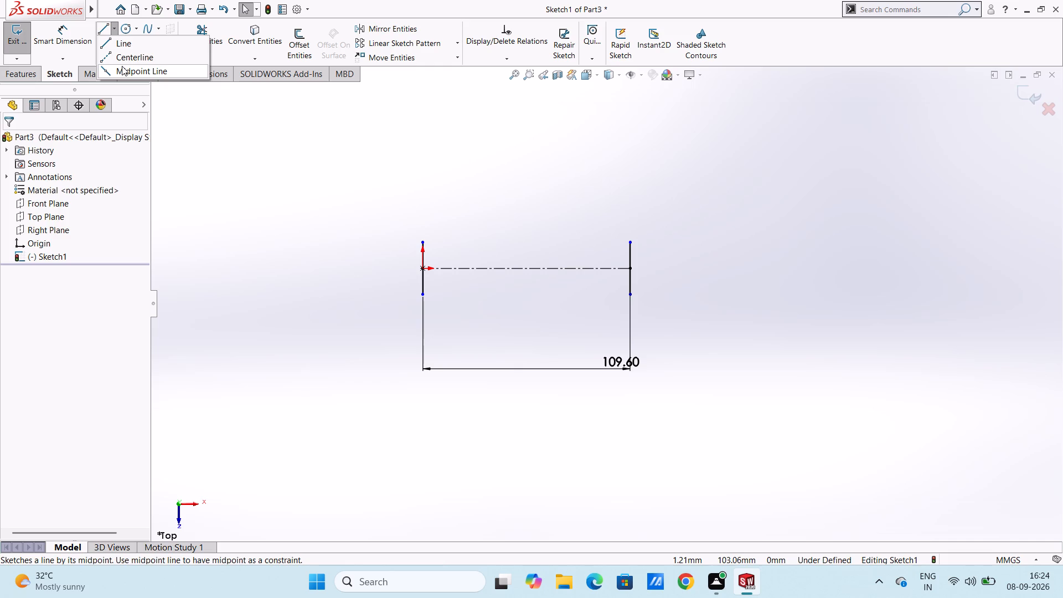
{"action": "left_click", "coordinate": [526, 269]}
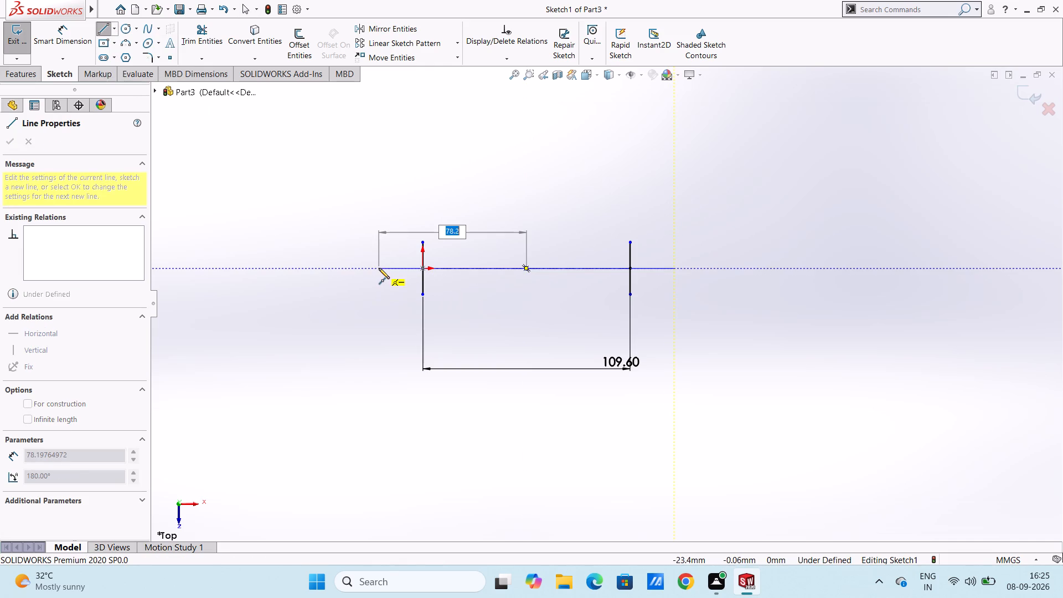
{"action": "type", "text": "71"}
{"action": "key", "text": "Return"}
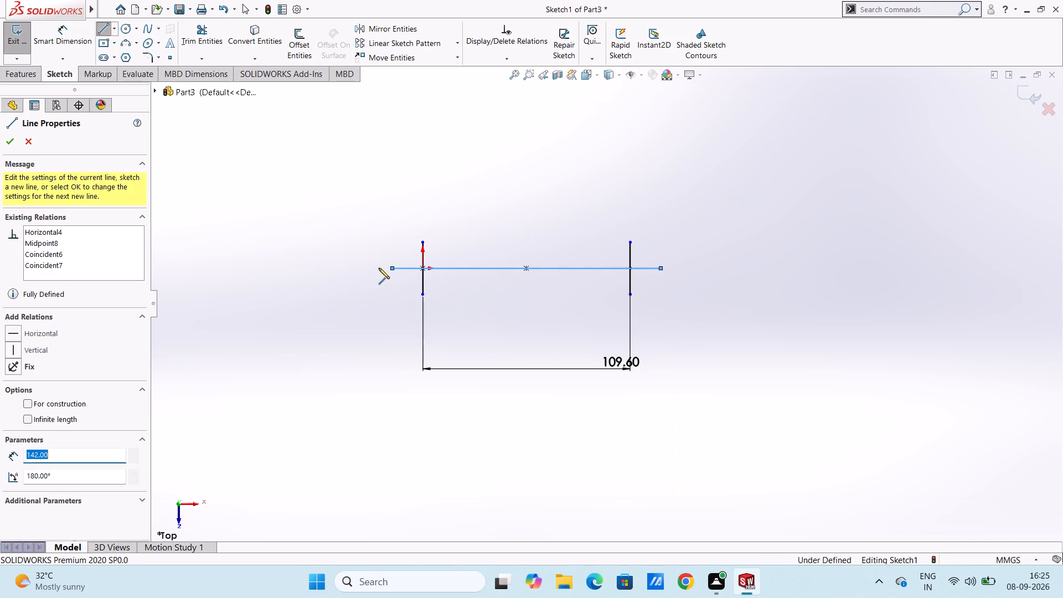
{"action": "key", "text": "Escape"}
{"action": "key", "text": "Escape"}
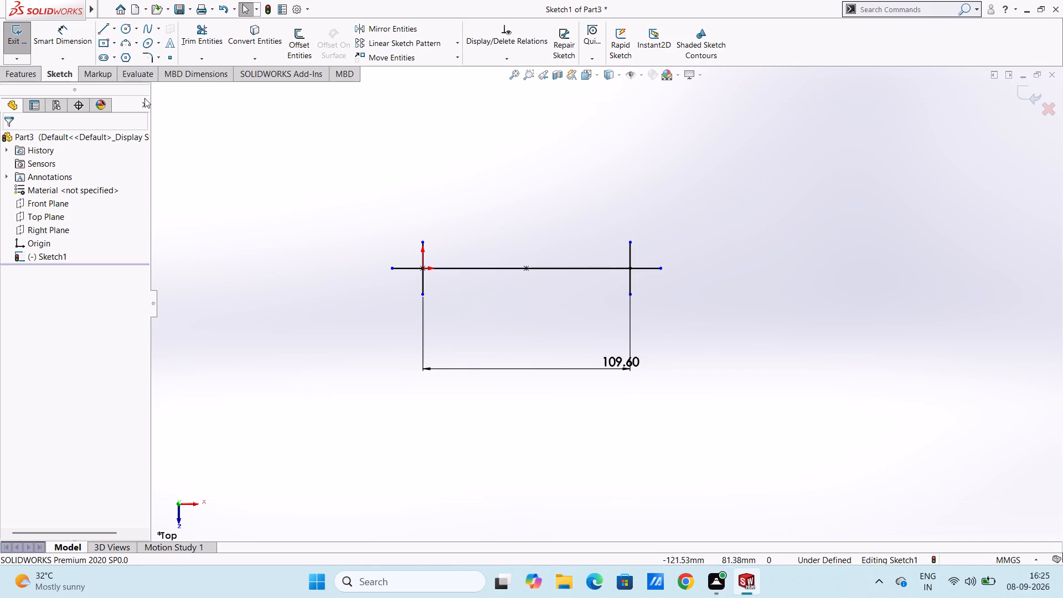
Offset the long horizontal line by 15 mm in both directions, with dimensions added.
{"action": "left_click", "coordinate": [296, 39]}
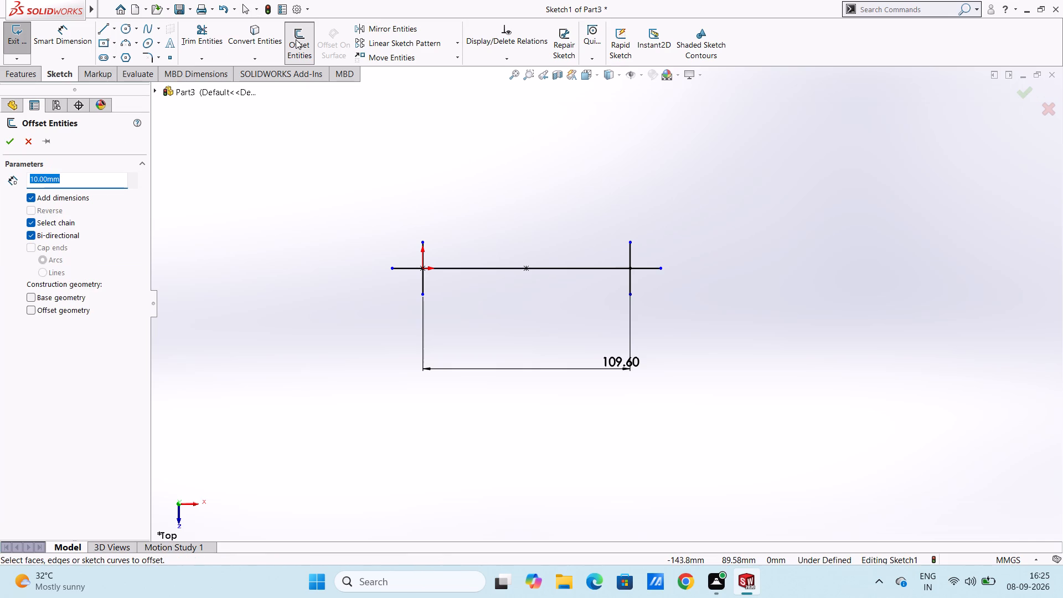
{"action": "type", "text": "15"}
{"action": "key", "text": "Return"}
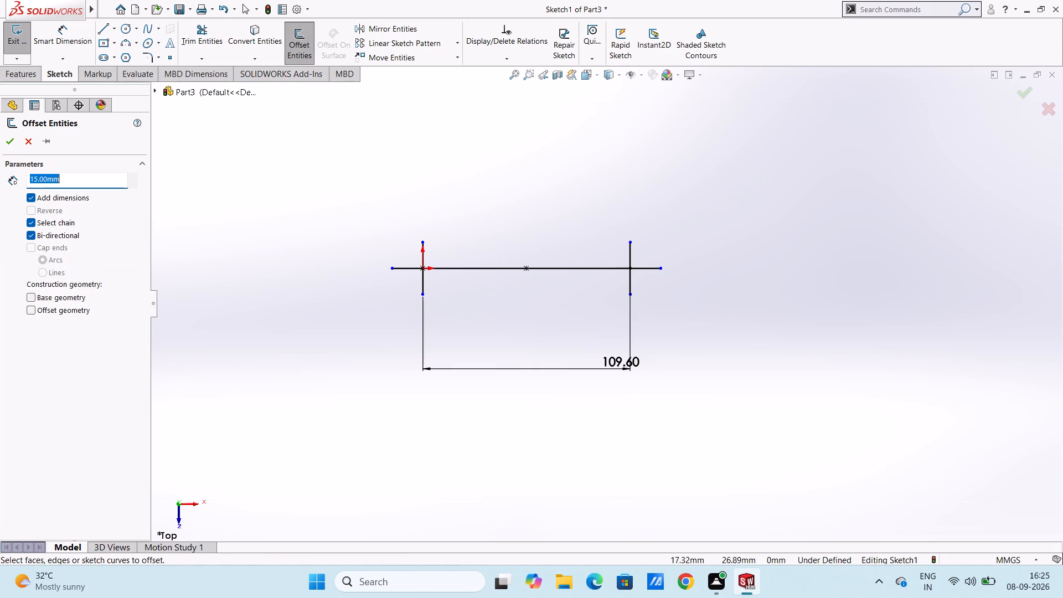
{"action": "left_click", "coordinate": [510, 270]}
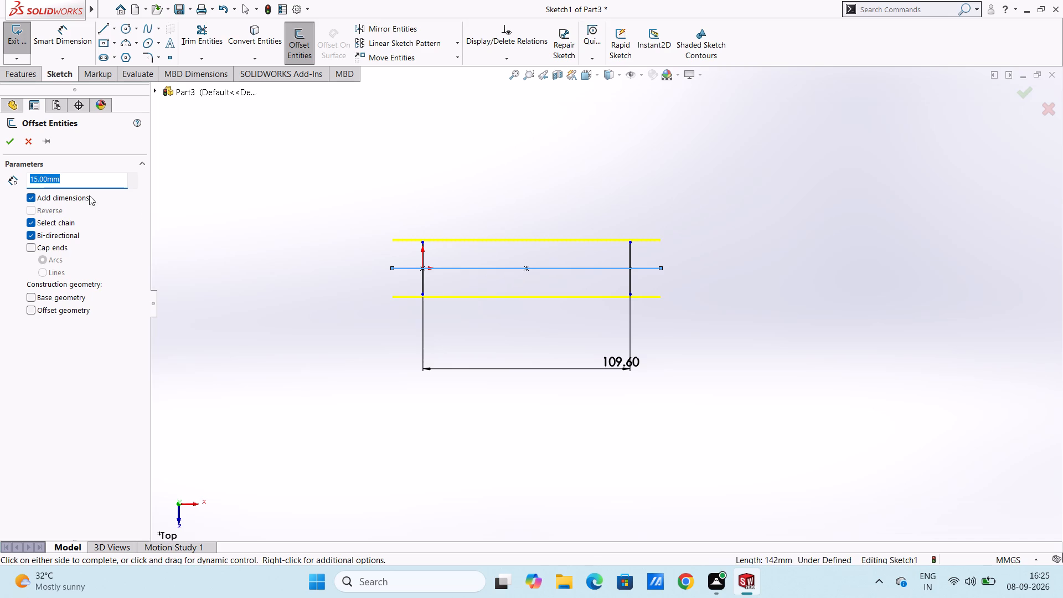
{"action": "left_click", "coordinate": [14, 142]}
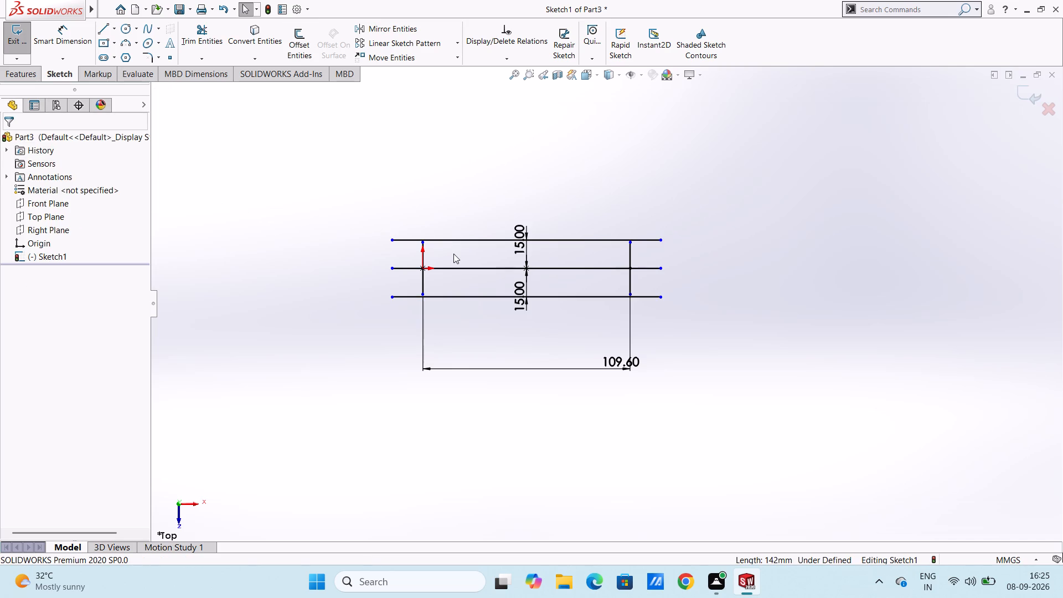
Dimension the length of the vertical line through the origin as 30 mm, placing the dimension beyond the horizontal lines' ends.
{"action": "scroll", "coordinate": [453, 254], "scroll_direction": "down", "scroll_amount": 8, "text": "ctrl"}
{"action": "scroll", "coordinate": [453, 254], "scroll_direction": "up", "scroll_amount": 5, "text": "ctrl"}
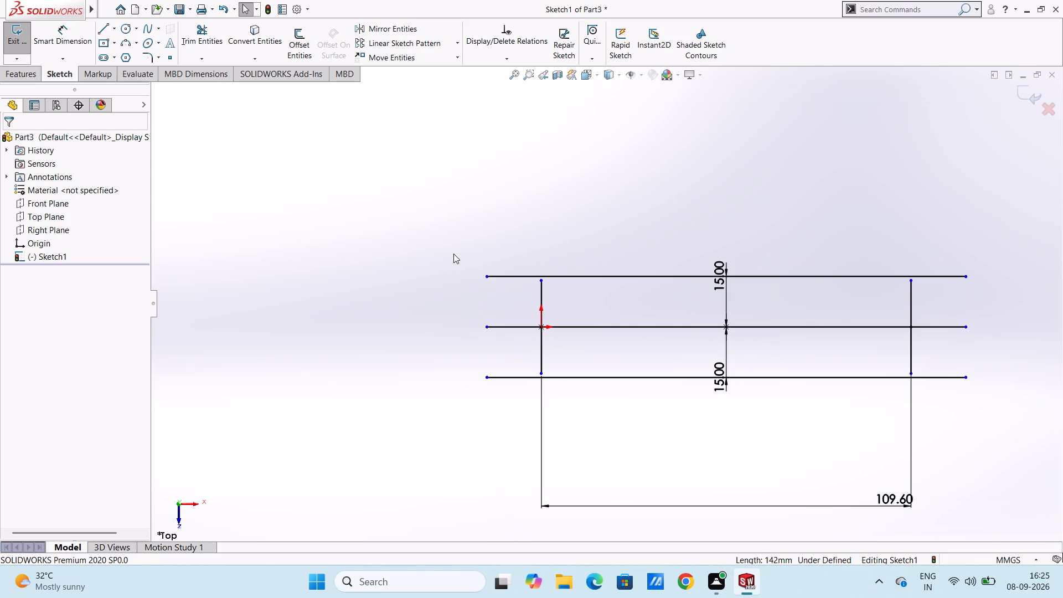
{"action": "left_click", "coordinate": [73, 44]}
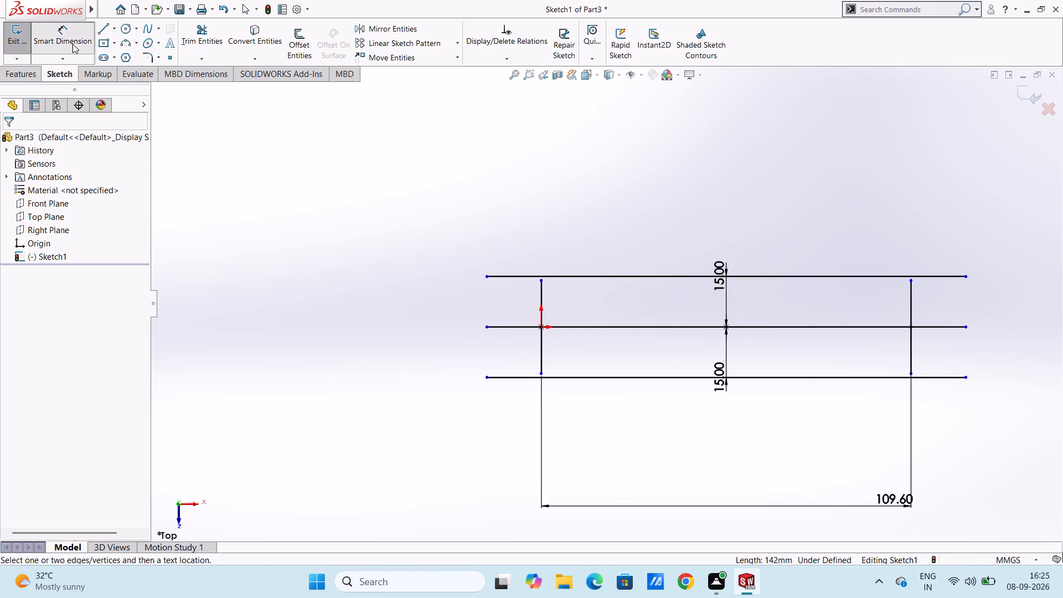
{"action": "left_click", "coordinate": [542, 298]}
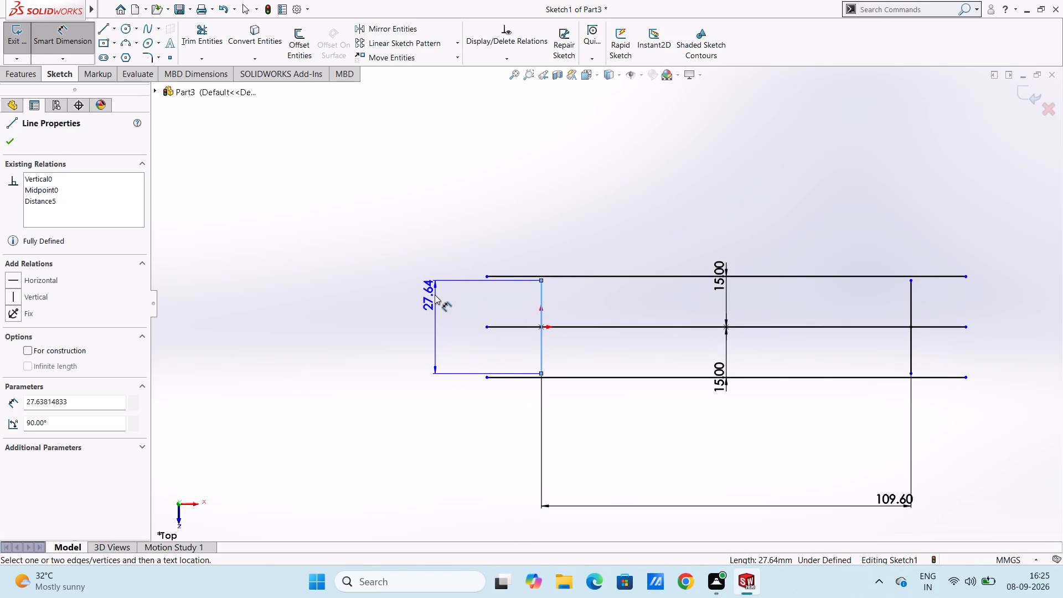
{"action": "left_click", "coordinate": [435, 295]}
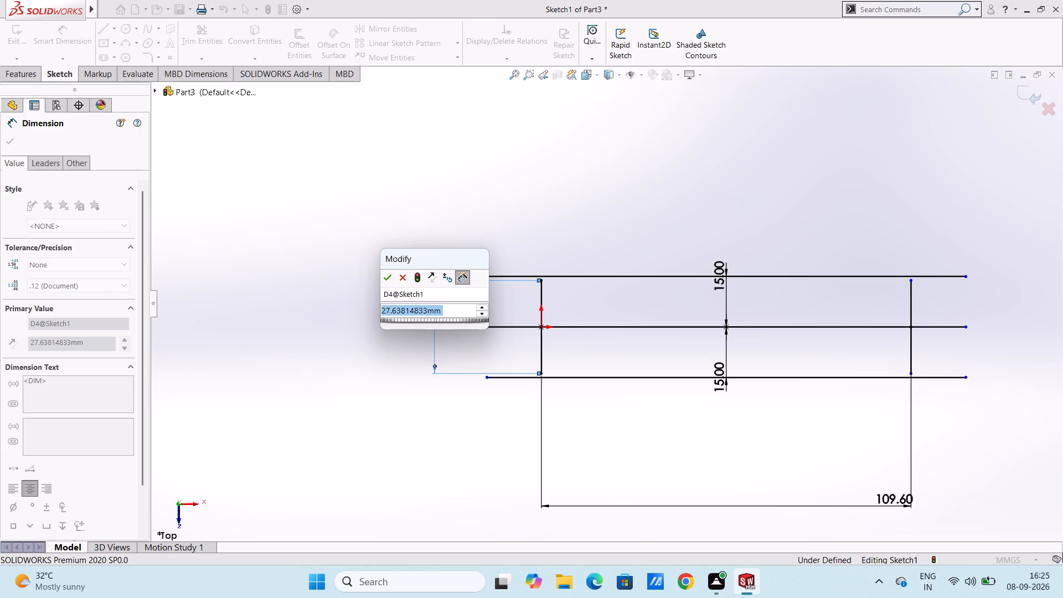
{"action": "type", "text": "30"}
{"action": "key", "text": "Return"}
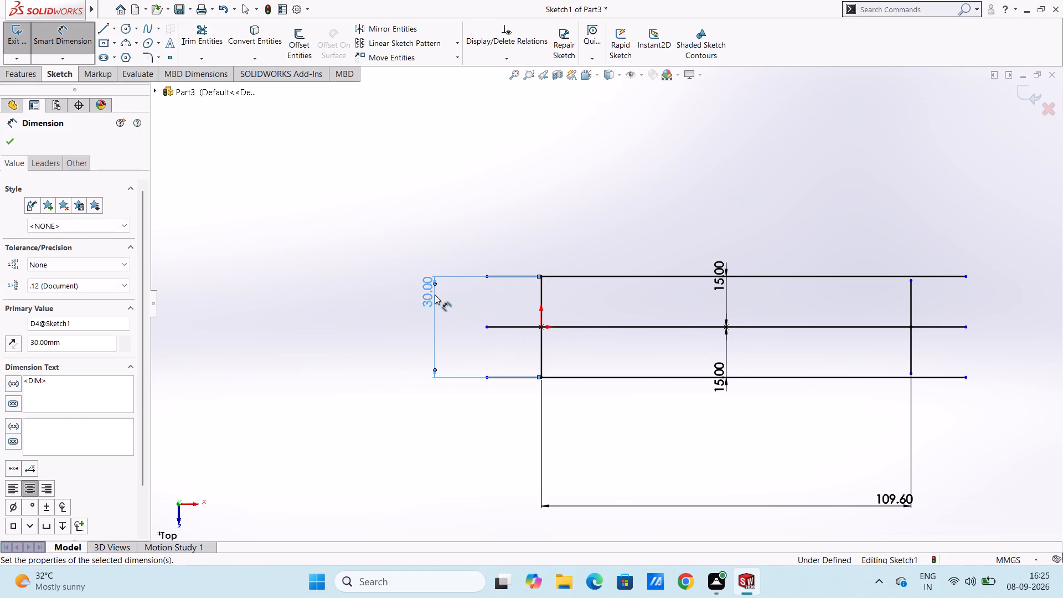
{"action": "key", "text": "Escape"}
{"action": "key", "text": "Escape"}
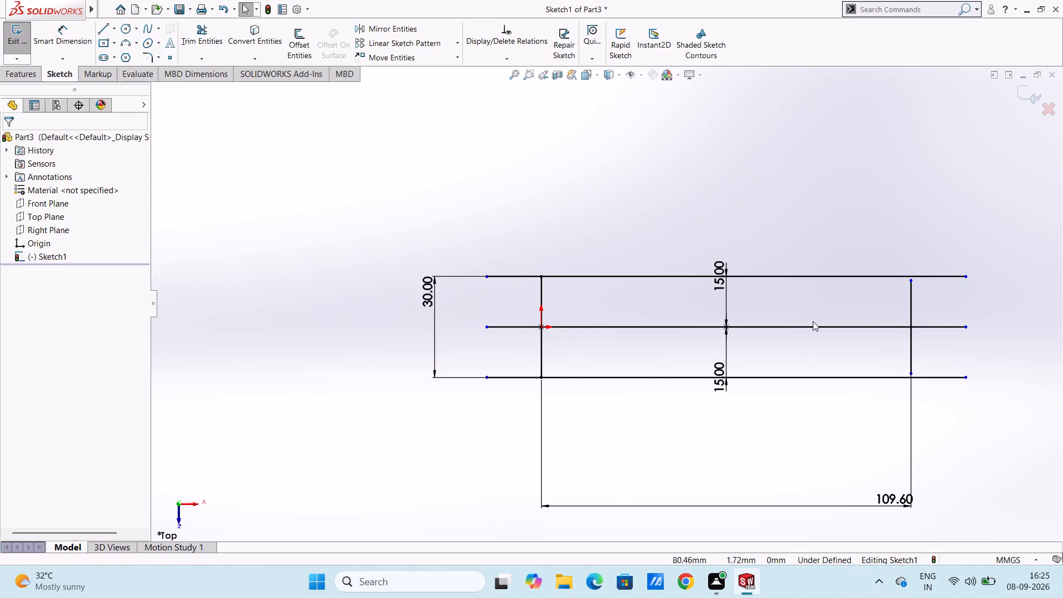
Dimension the length of the second vertical line, on the positive X side, as 30 mm.
{"action": "scroll", "coordinate": [895, 321], "scroll_direction": "down", "scroll_amount": 4, "text": "ctrl"}
{"action": "scroll", "coordinate": [895, 321], "scroll_direction": "up", "scroll_amount": 5, "text": "ctrl"}
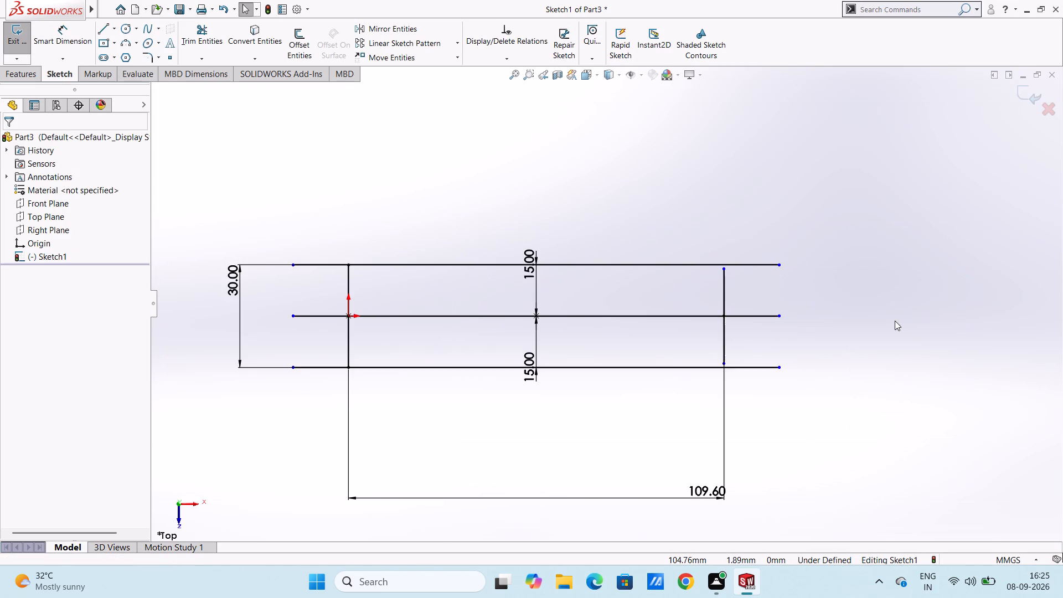
{"action": "left_click", "coordinate": [71, 33]}
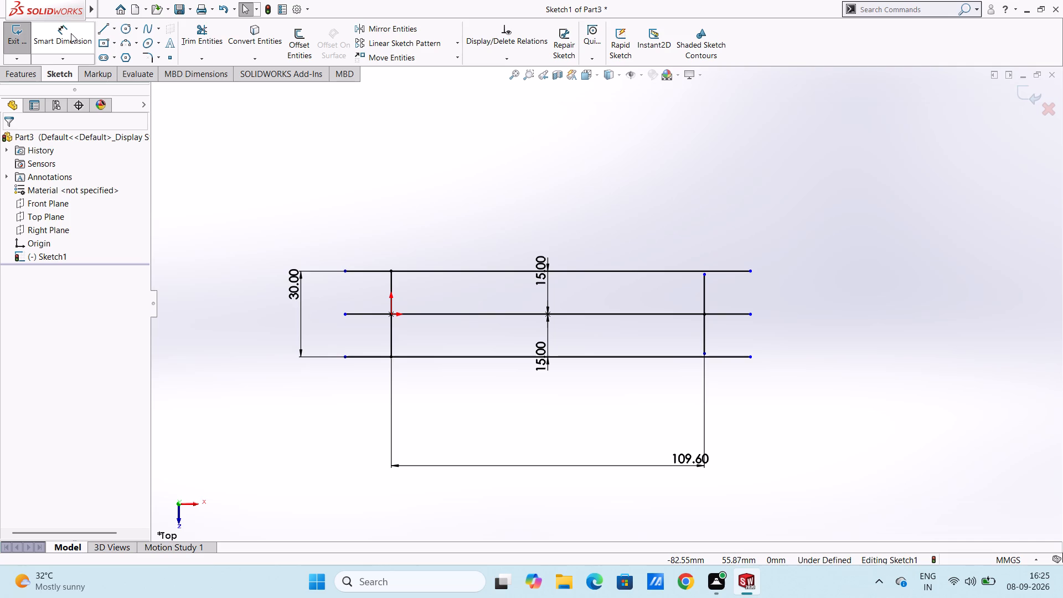
{"action": "left_click", "coordinate": [703, 295]}
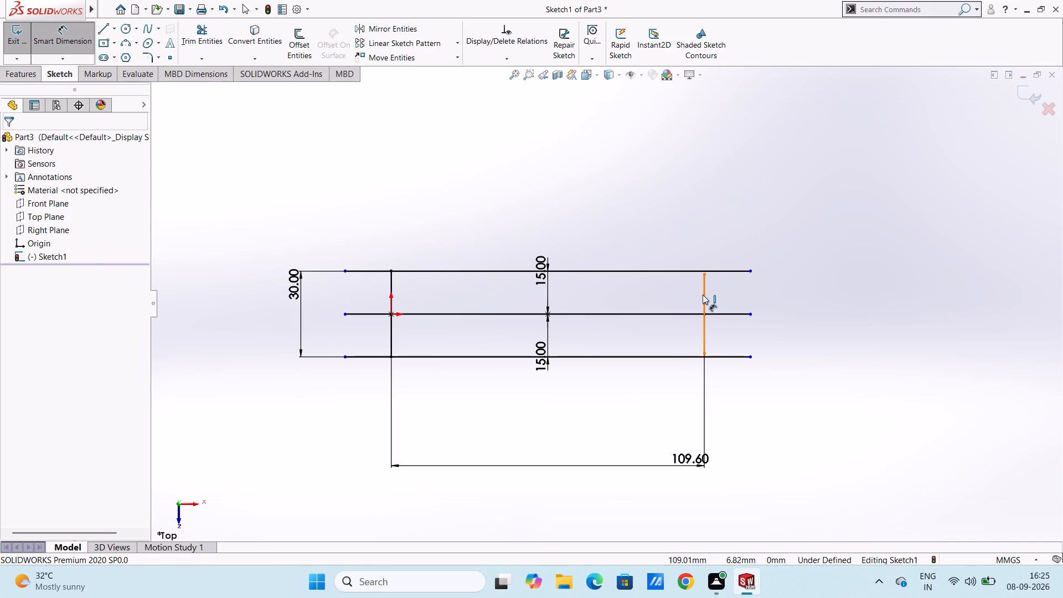
{"action": "left_click", "coordinate": [981, 307]}
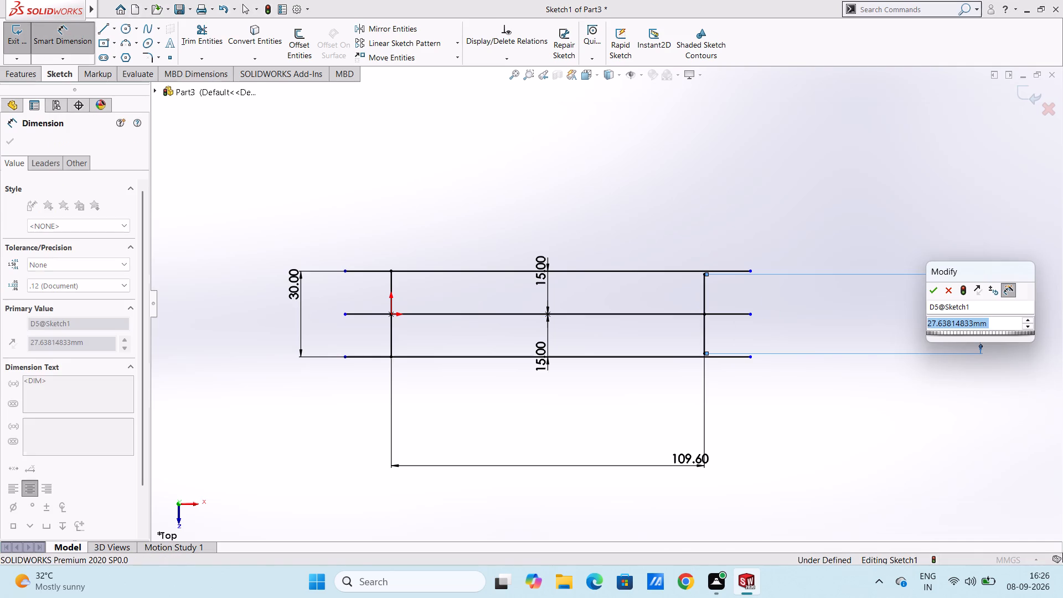
{"action": "type", "text": "30"}
{"action": "key", "text": "Return"}
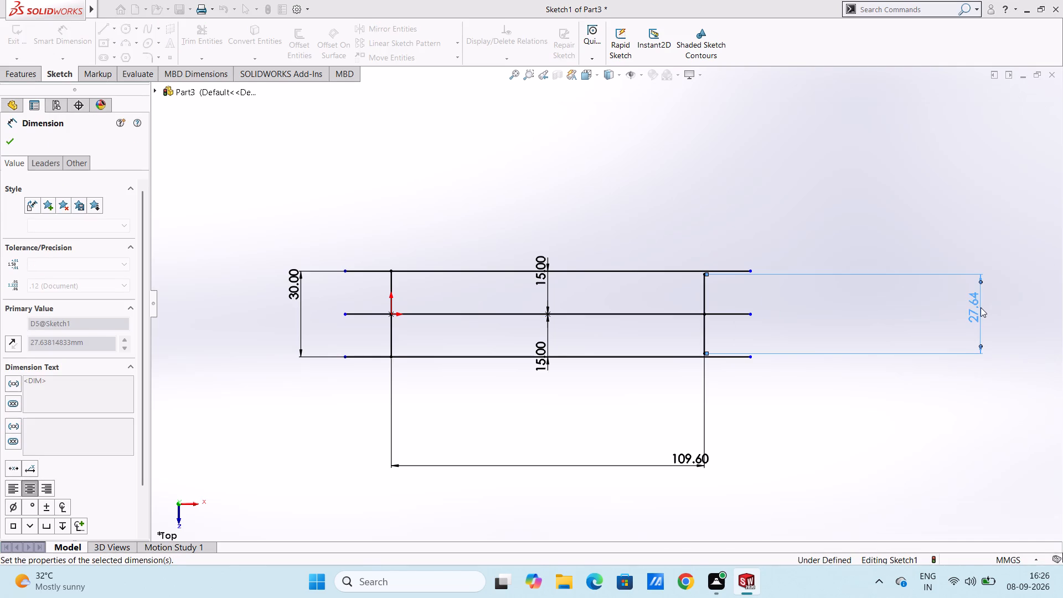
{"action": "key", "text": "Escape"}
{"action": "key", "text": "Escape"}
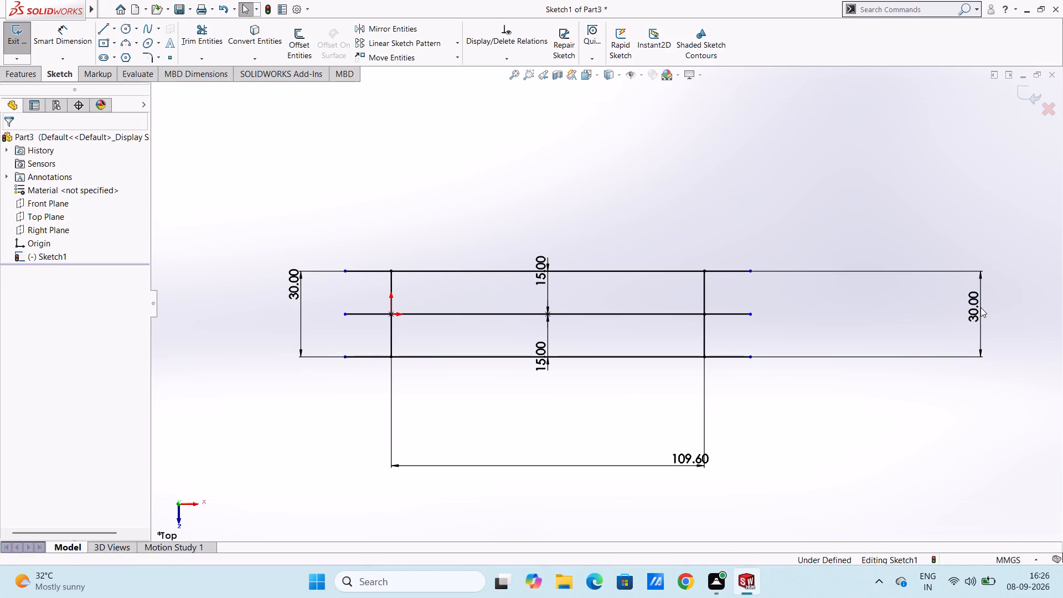
Trim away the portions of both offset lines between the two vertical lines using Trim to closest.
{"action": "left_click", "coordinate": [204, 38]}
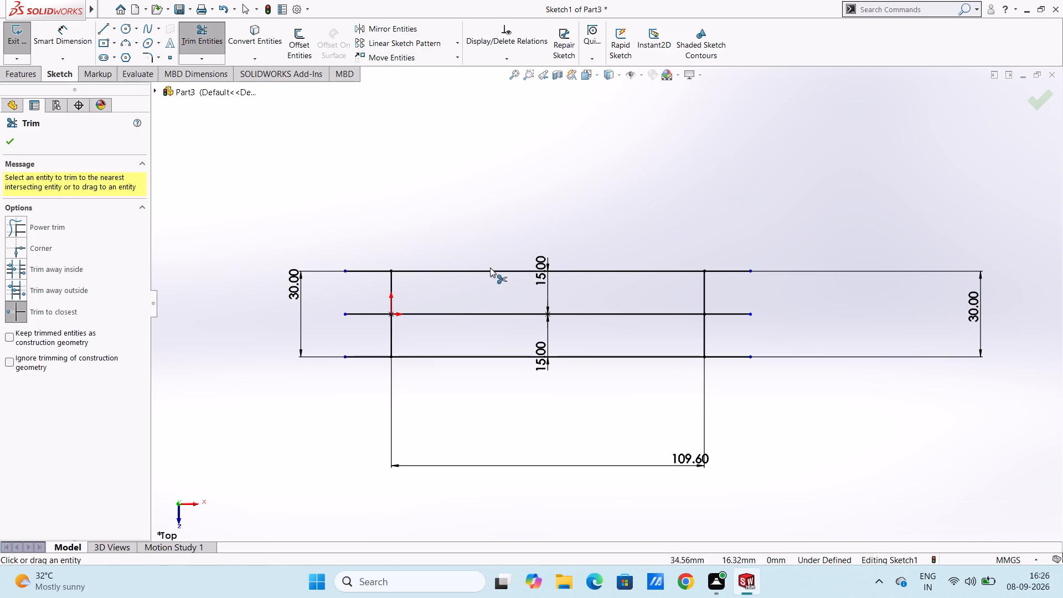
{"action": "left_click", "coordinate": [490, 268]}
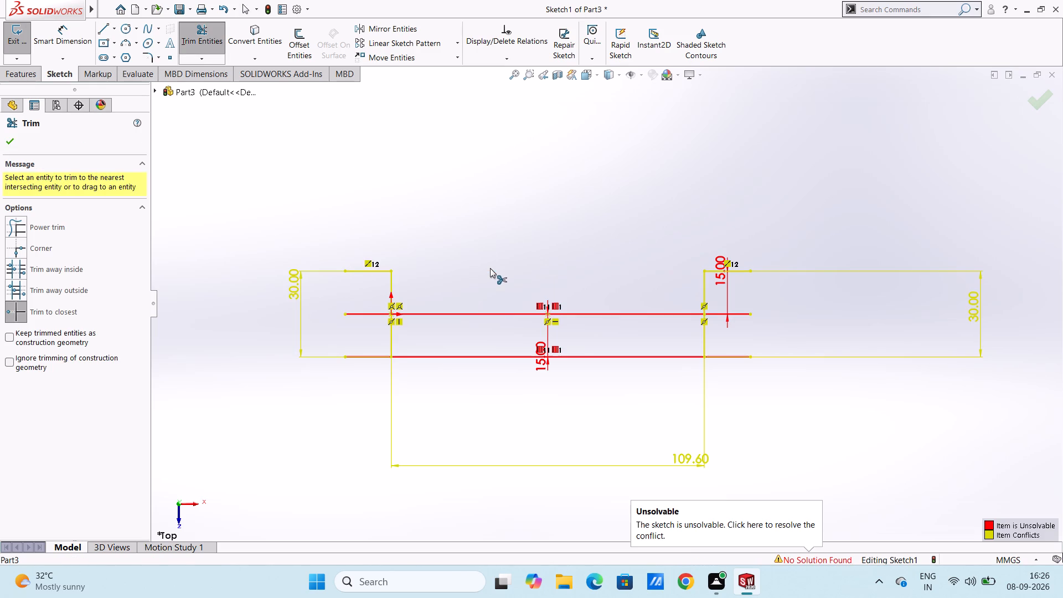
{"action": "left_click", "coordinate": [492, 357]}
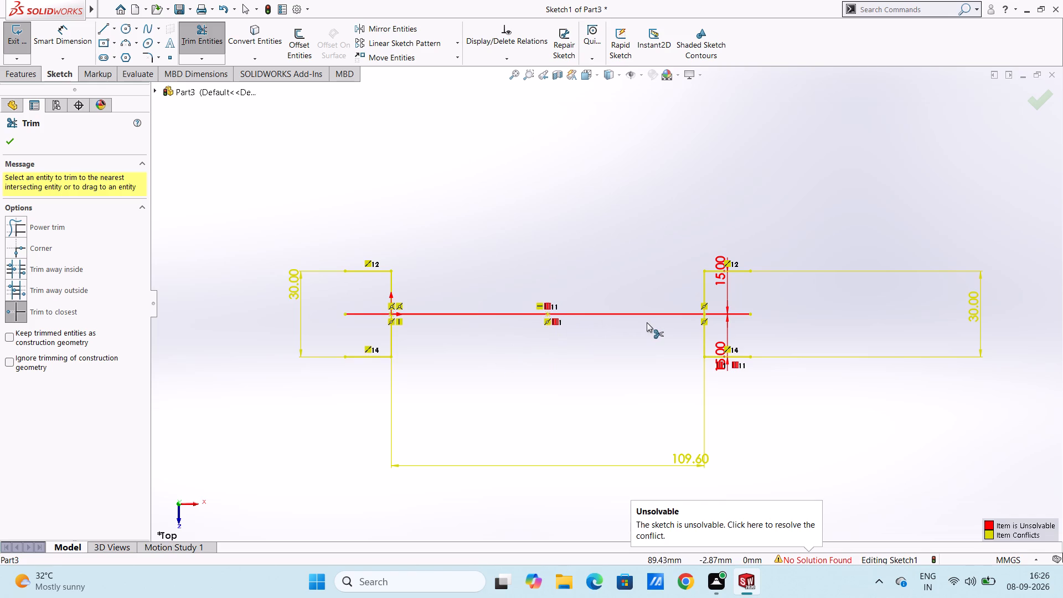
{"action": "left_click", "coordinate": [725, 279]}
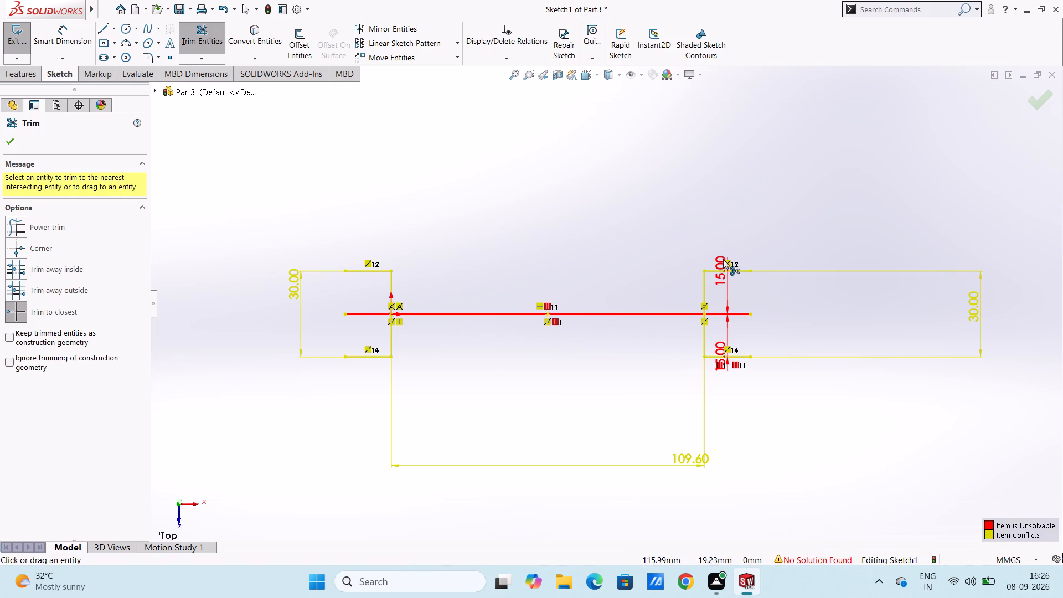
{"action": "left_click", "coordinate": [724, 260]}
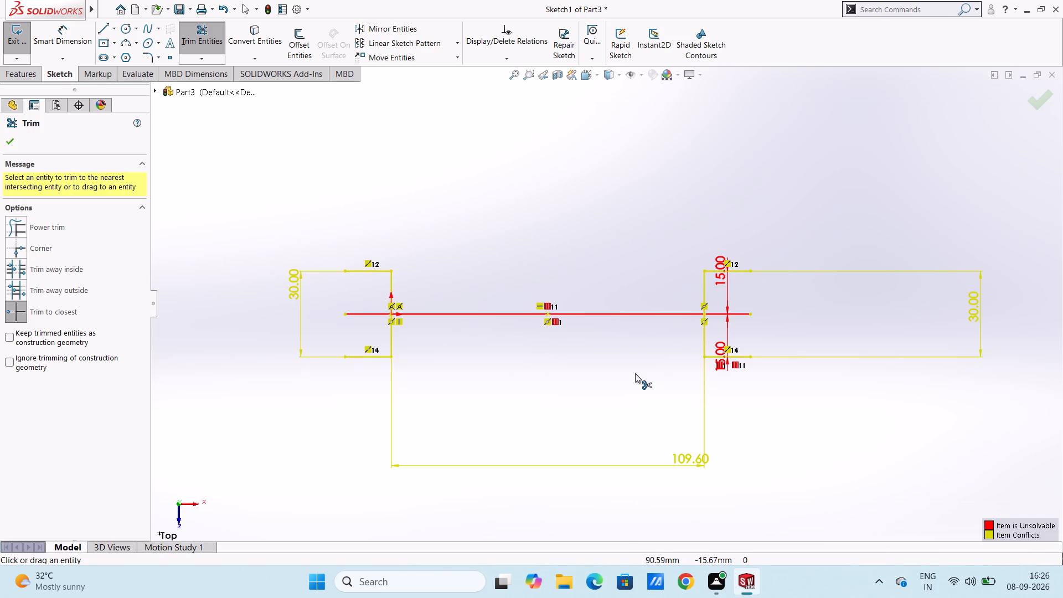
{"action": "key", "text": "Escape"}
{"action": "key", "text": "Escape"}
{"action": "key", "text": "Escape"}
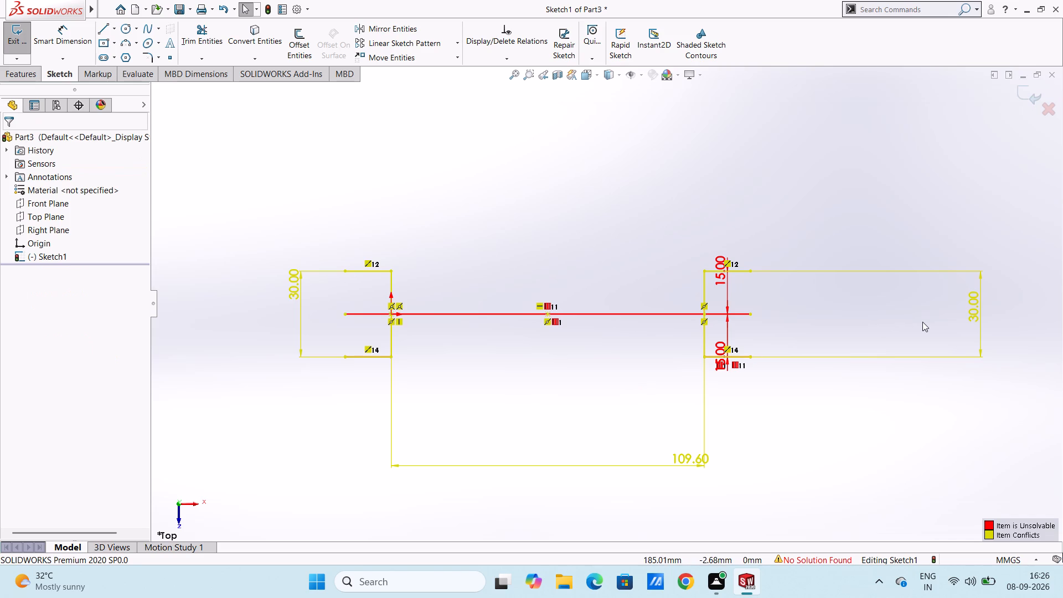
Delete the 30 mm length dimensions of both vertical lines and the 15 mm offset dimension above the long horizontal line.
{"action": "left_click", "coordinate": [979, 315]}
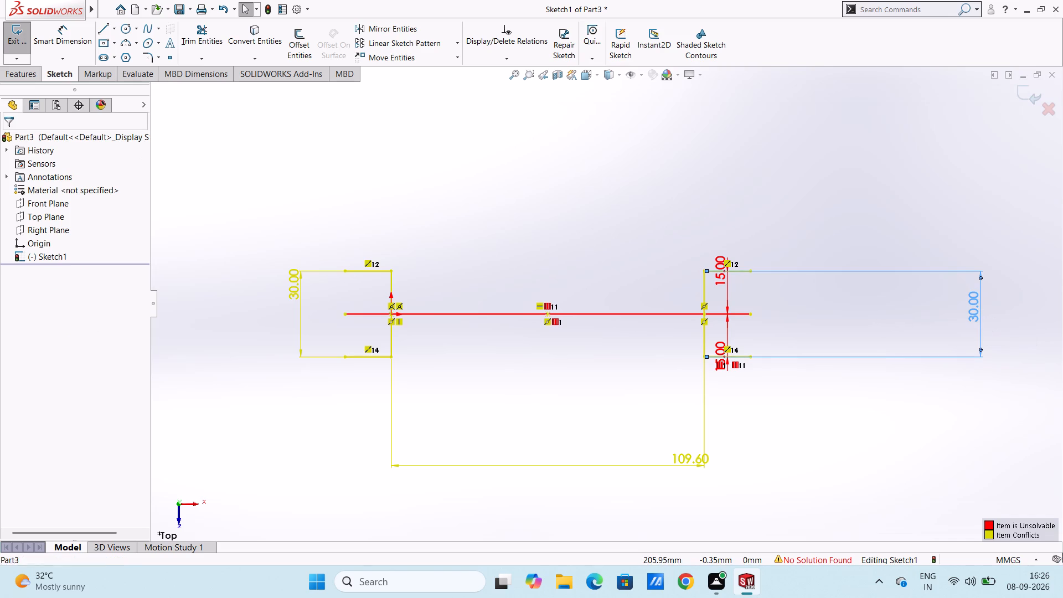
{"action": "key", "text": "Delete"}
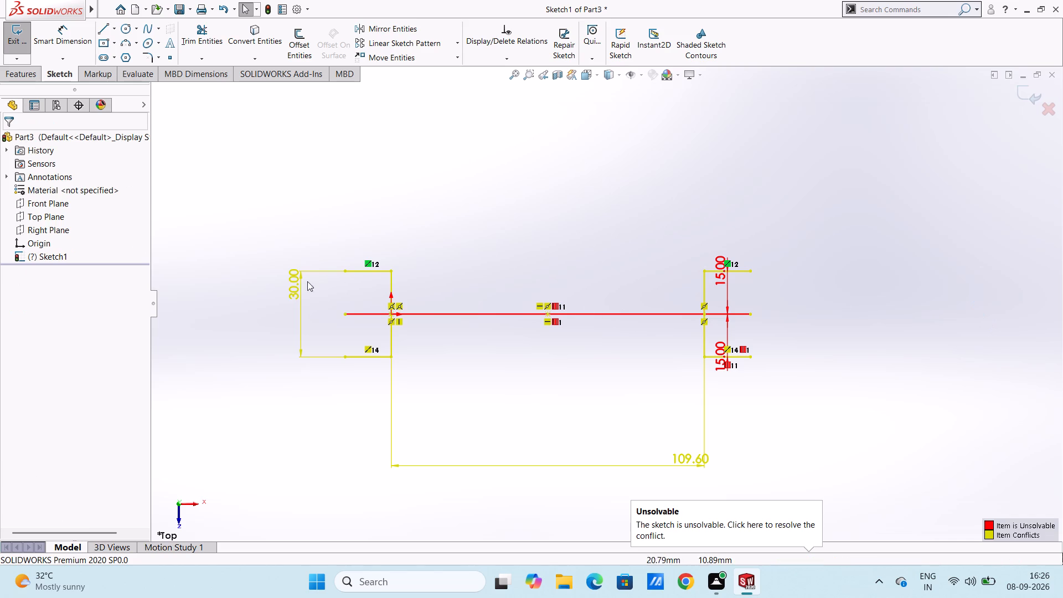
{"action": "left_click", "coordinate": [289, 289]}
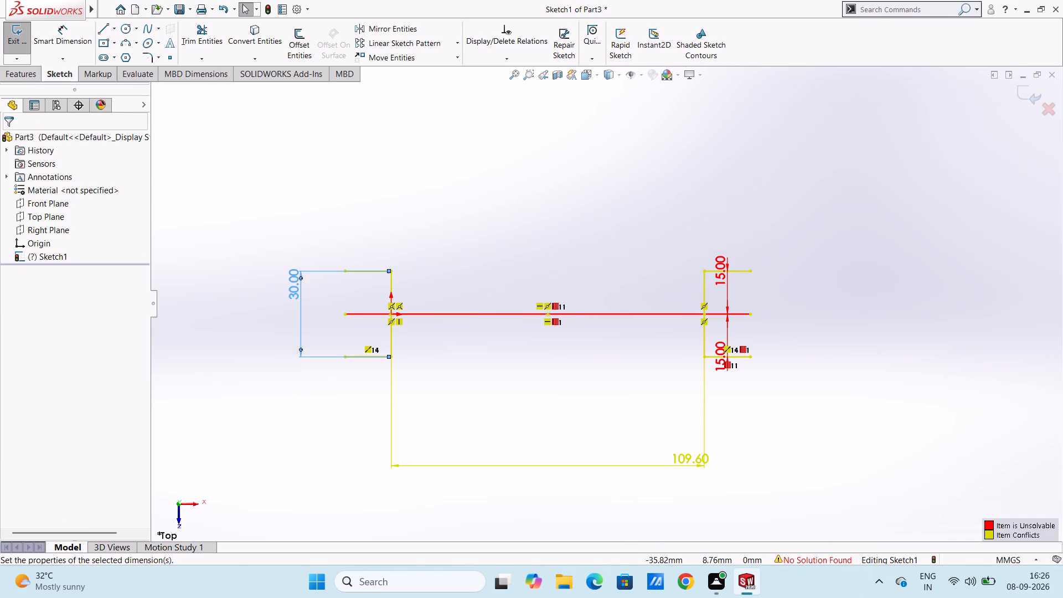
{"action": "key", "text": "Delete"}
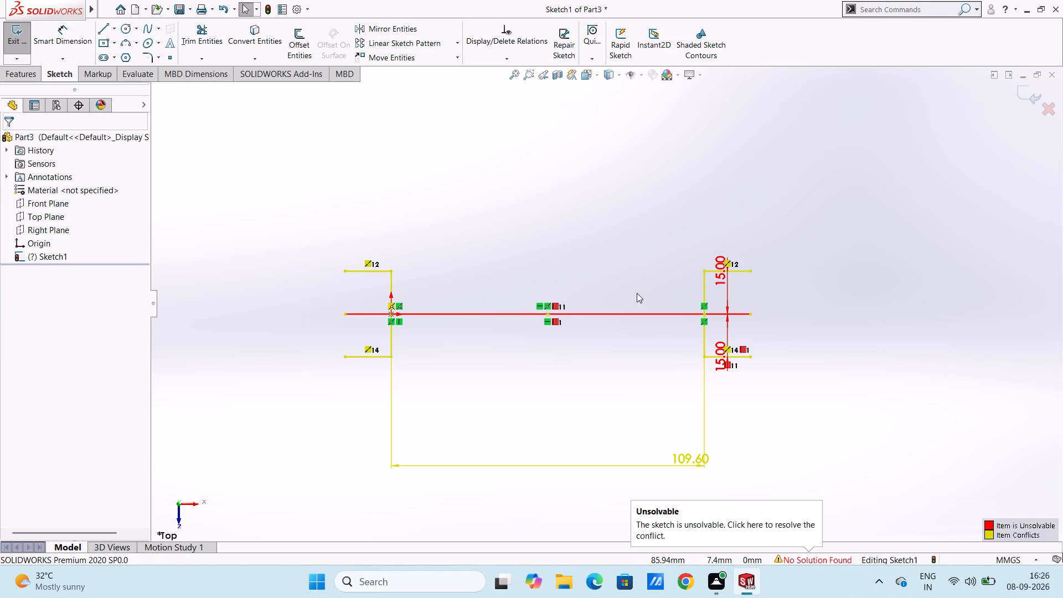
{"action": "left_click", "coordinate": [725, 294]}
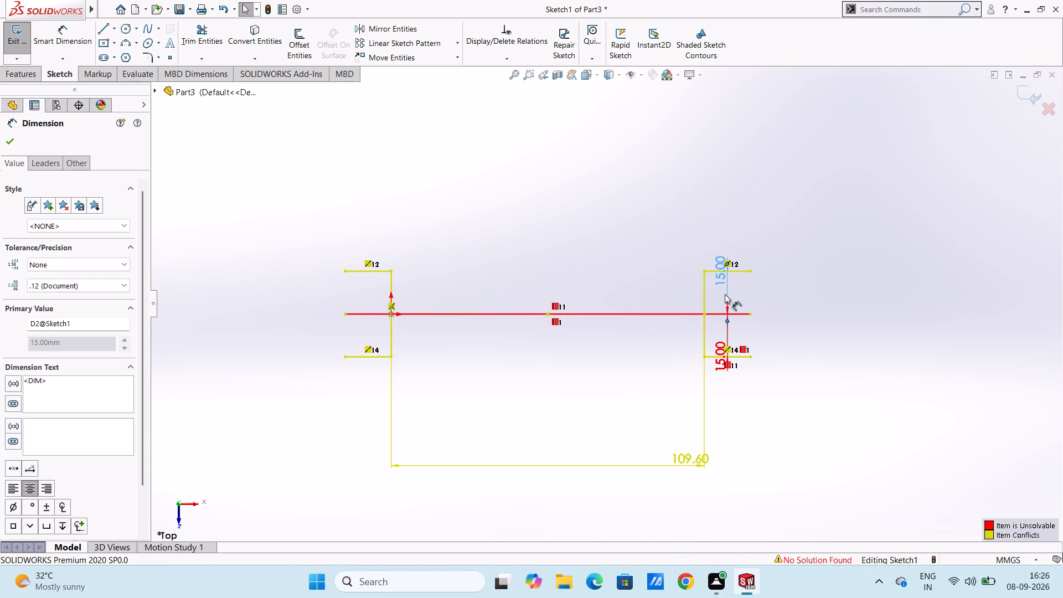
{"action": "key", "text": "Delete"}
{"action": "key", "text": "Escape"}
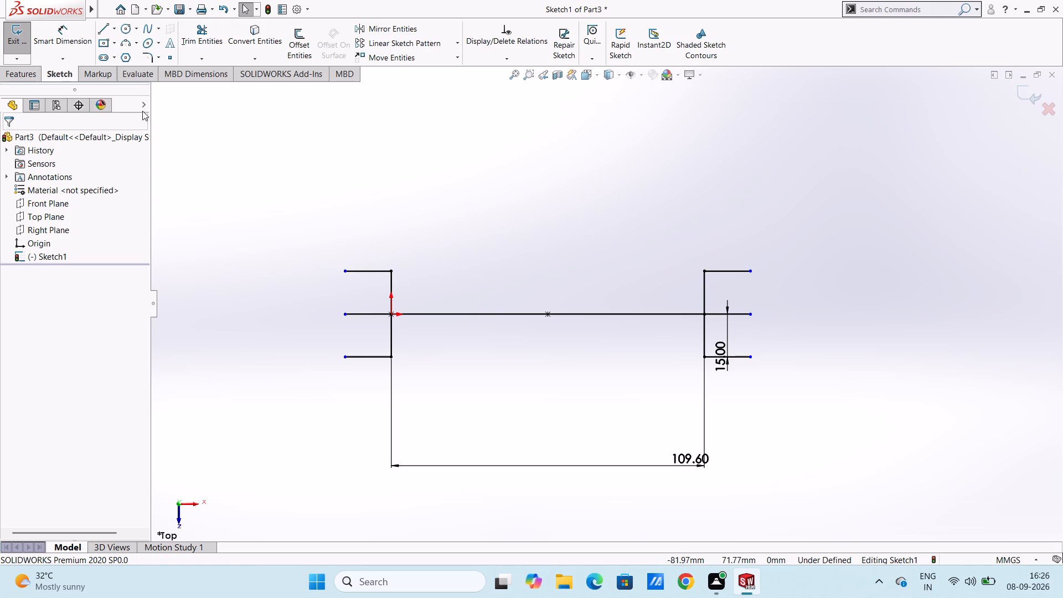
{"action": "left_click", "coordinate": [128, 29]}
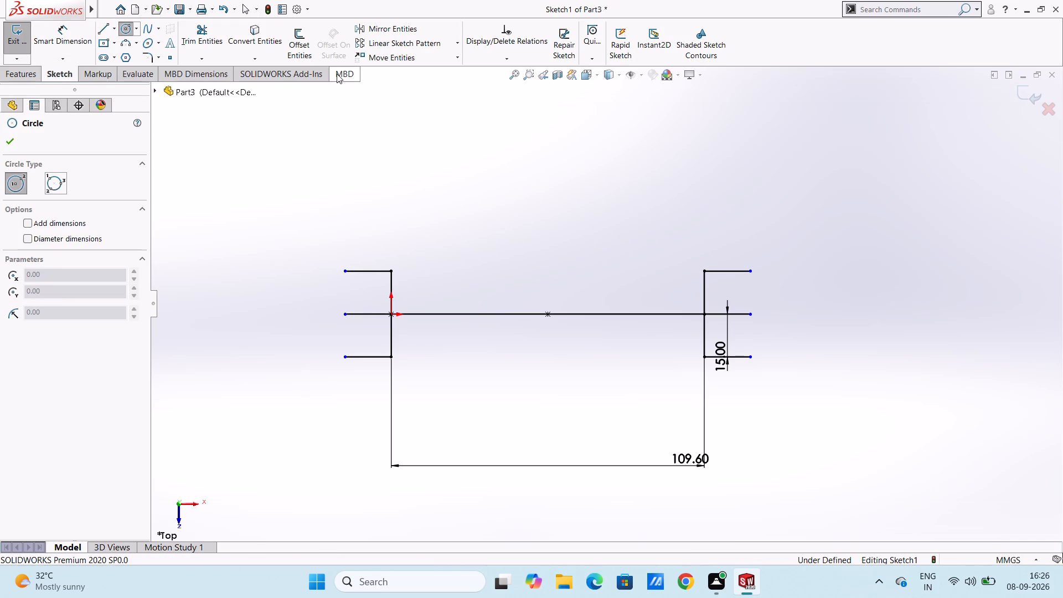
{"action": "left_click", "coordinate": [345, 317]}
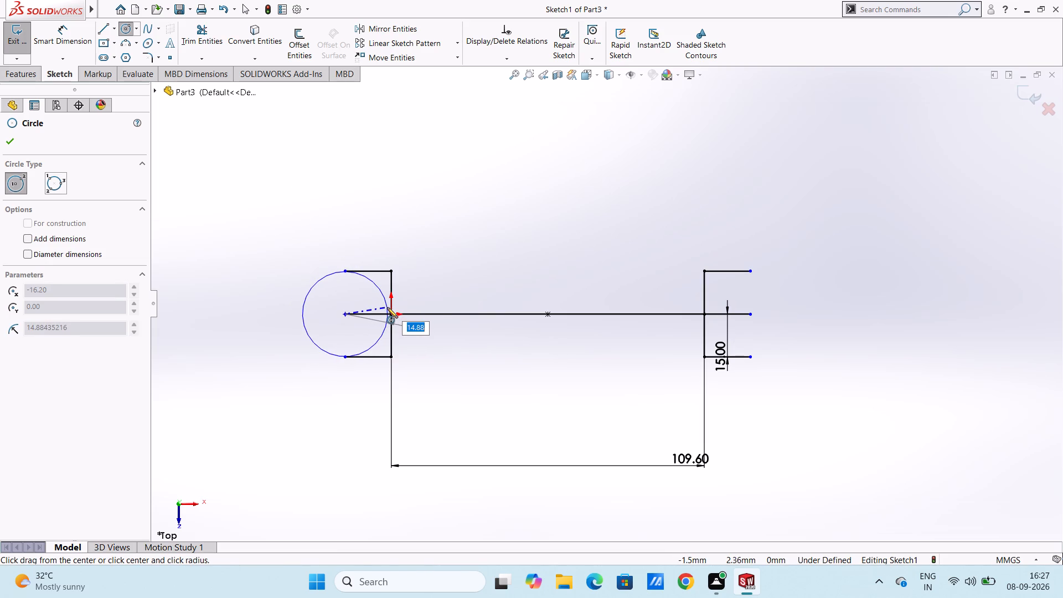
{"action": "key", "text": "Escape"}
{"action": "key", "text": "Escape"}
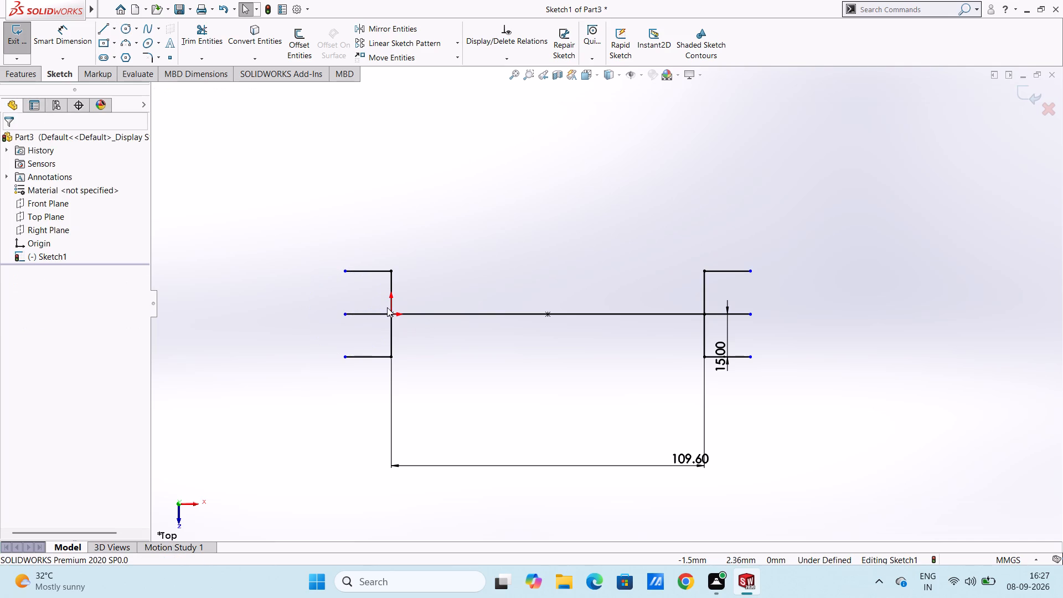
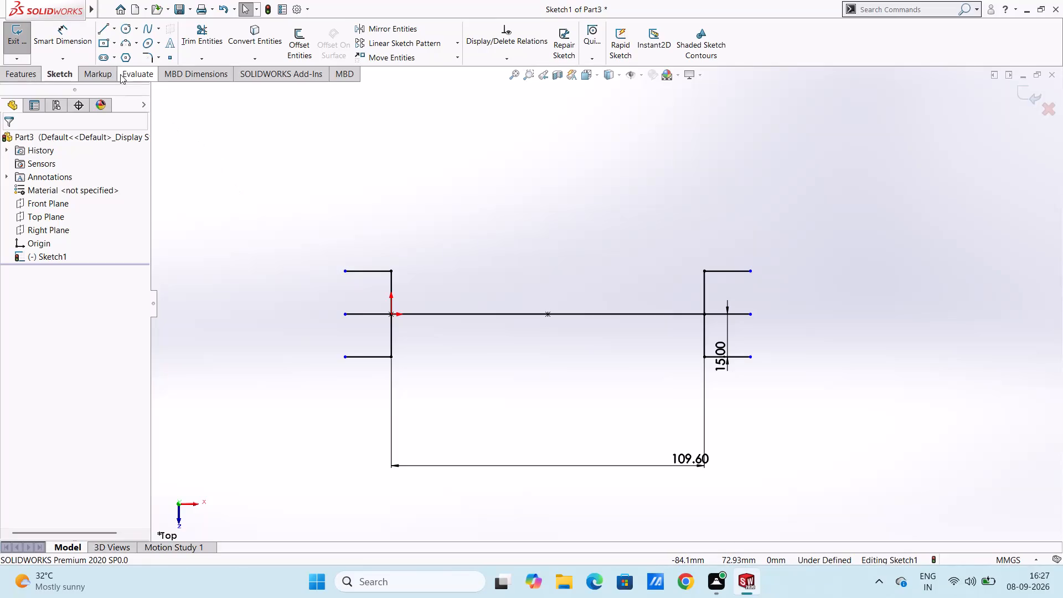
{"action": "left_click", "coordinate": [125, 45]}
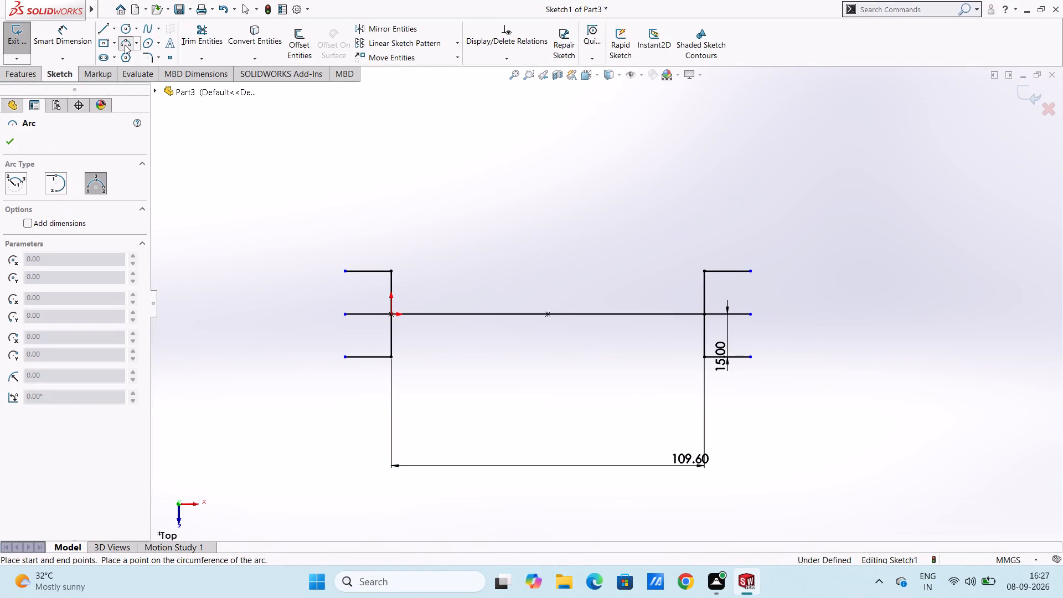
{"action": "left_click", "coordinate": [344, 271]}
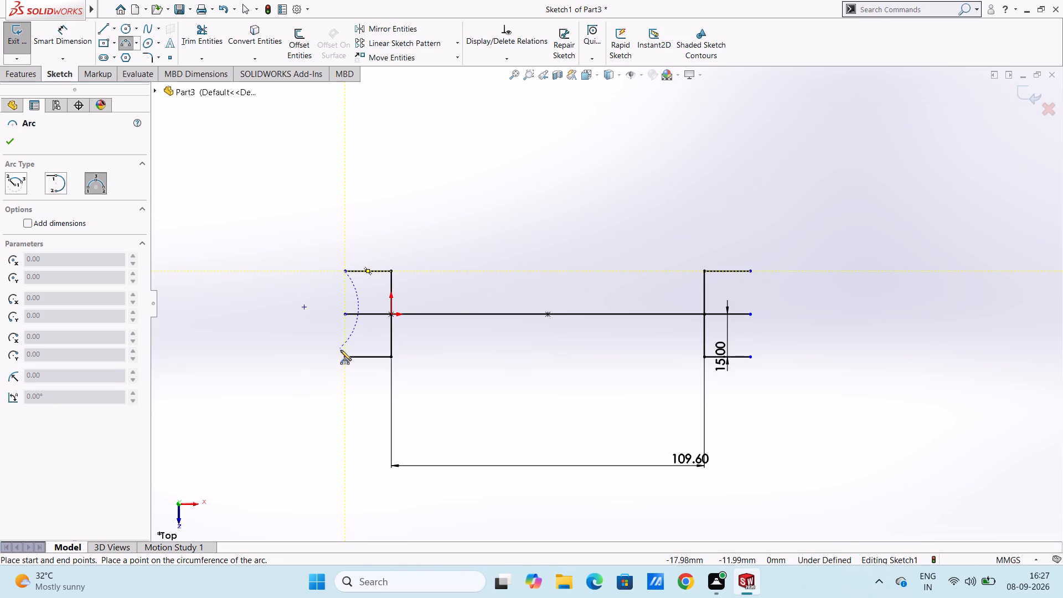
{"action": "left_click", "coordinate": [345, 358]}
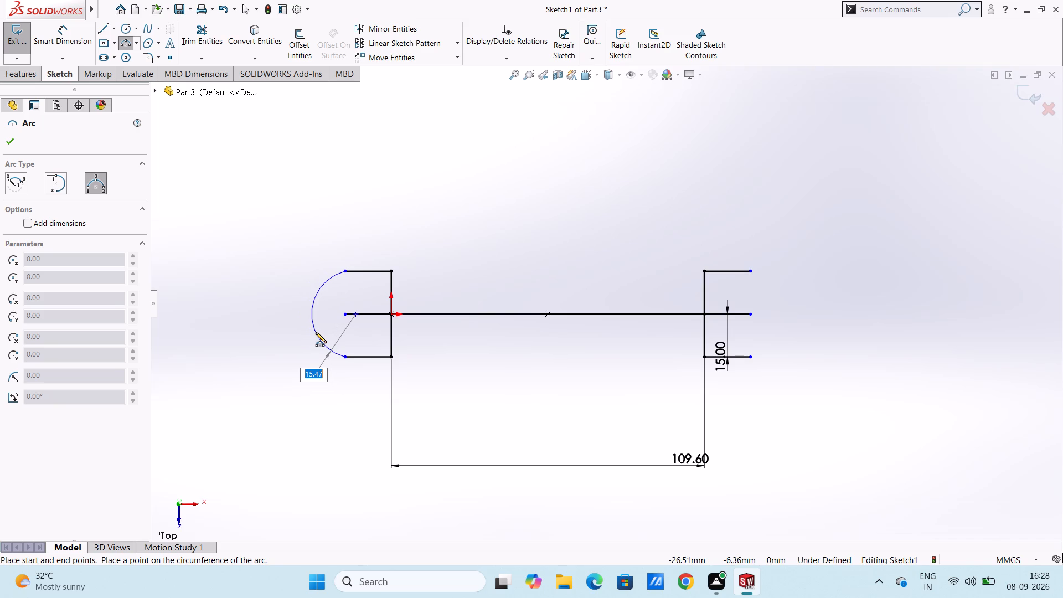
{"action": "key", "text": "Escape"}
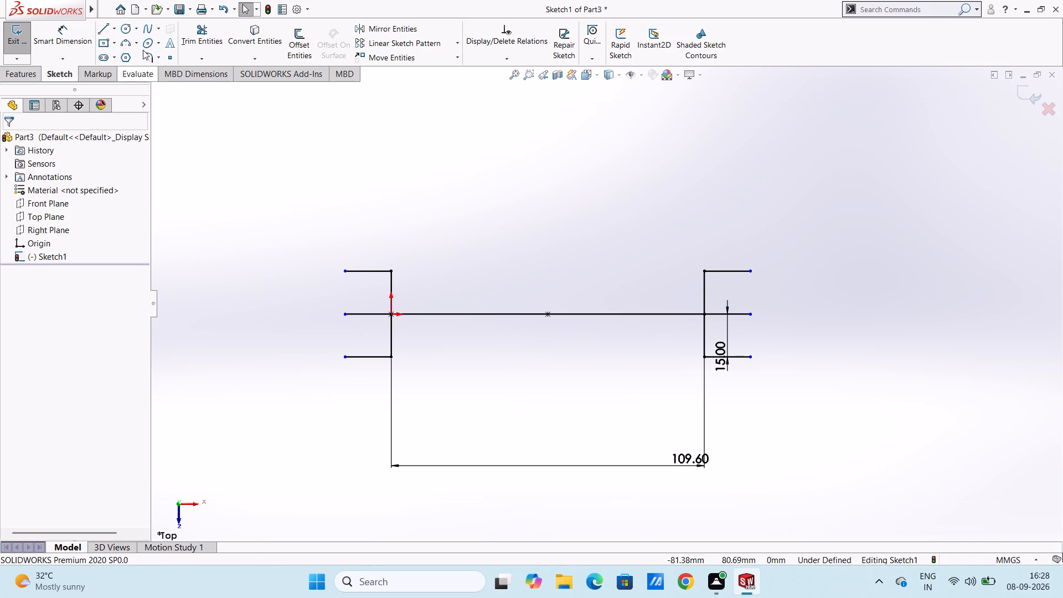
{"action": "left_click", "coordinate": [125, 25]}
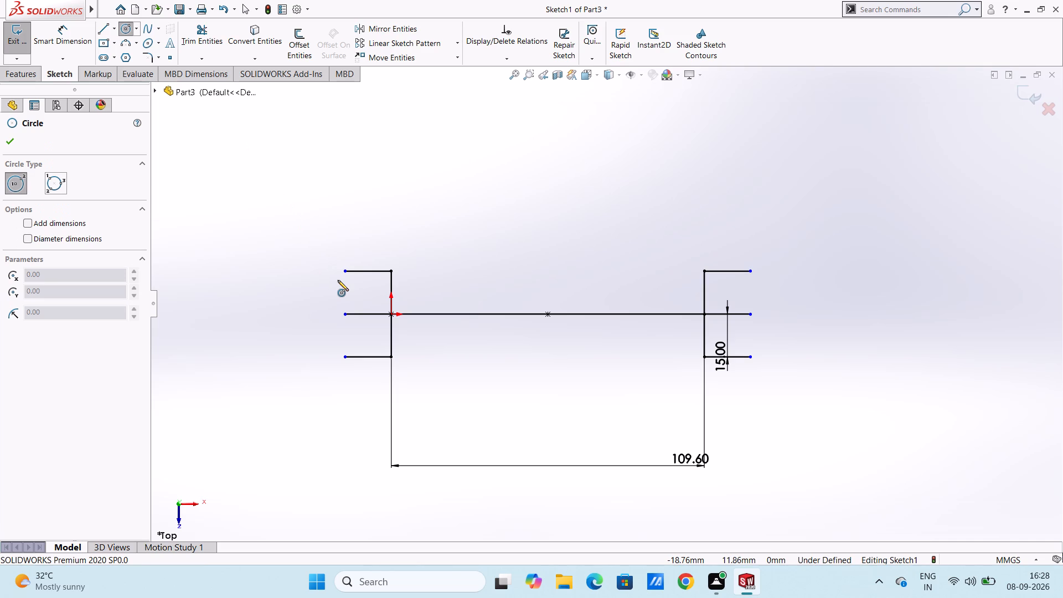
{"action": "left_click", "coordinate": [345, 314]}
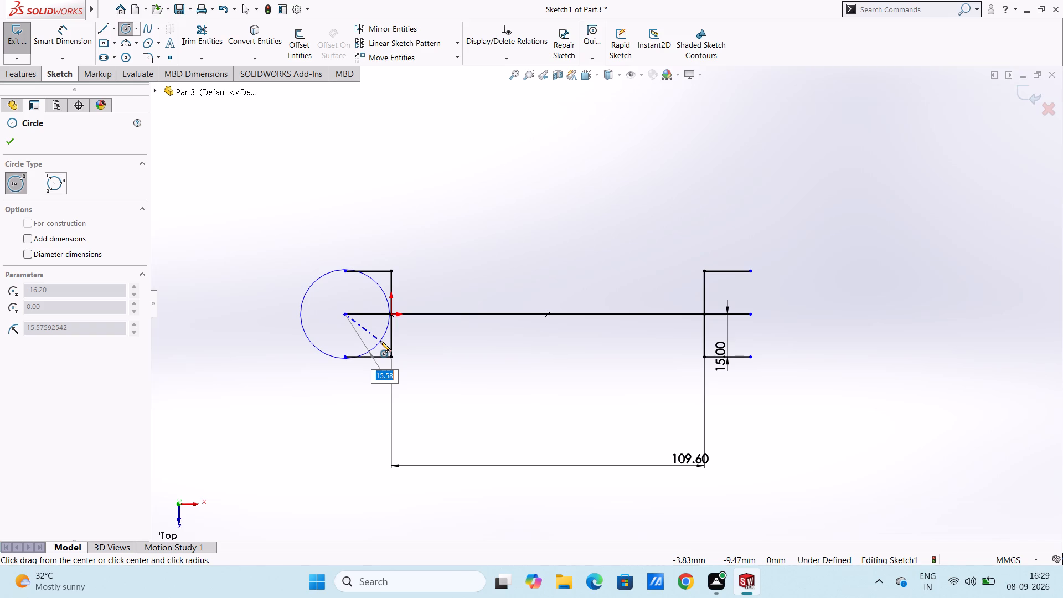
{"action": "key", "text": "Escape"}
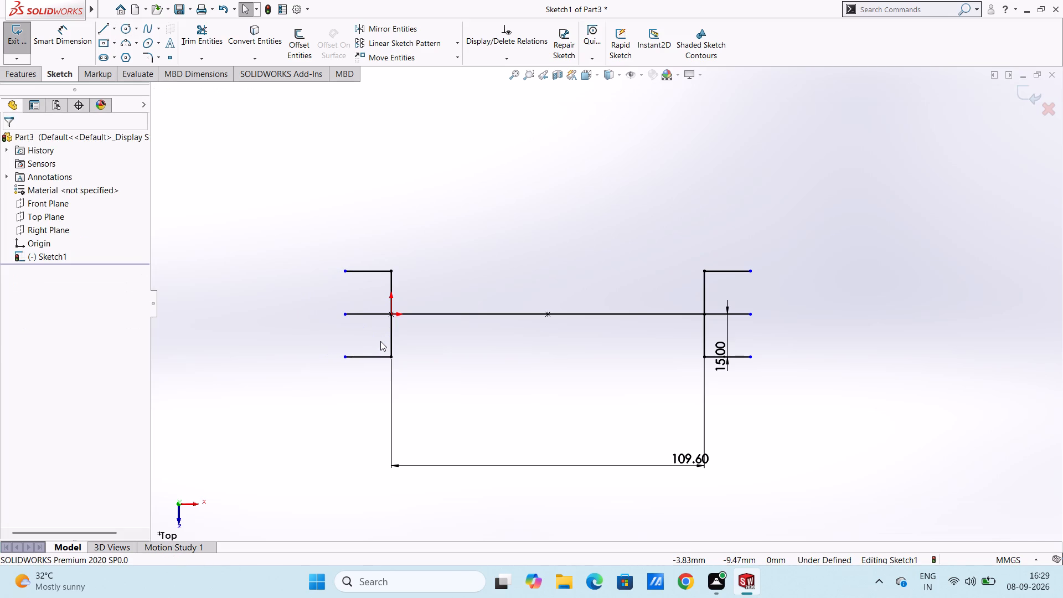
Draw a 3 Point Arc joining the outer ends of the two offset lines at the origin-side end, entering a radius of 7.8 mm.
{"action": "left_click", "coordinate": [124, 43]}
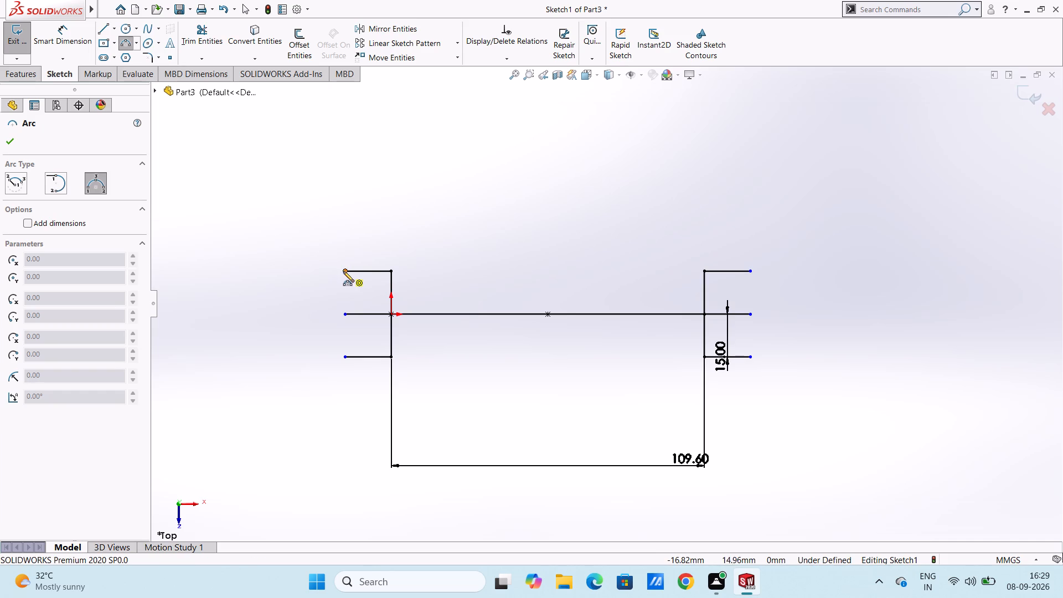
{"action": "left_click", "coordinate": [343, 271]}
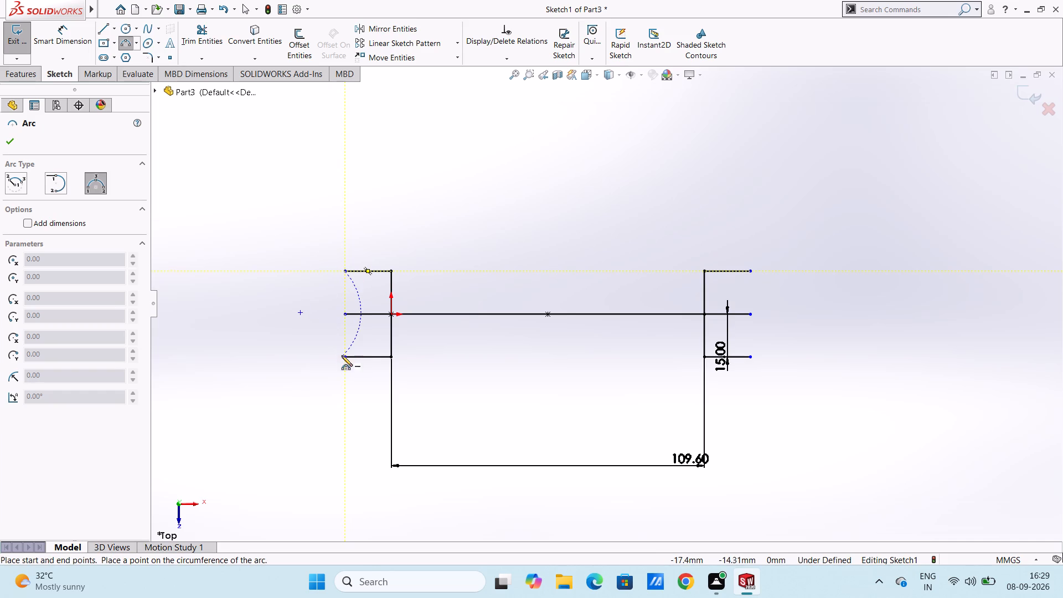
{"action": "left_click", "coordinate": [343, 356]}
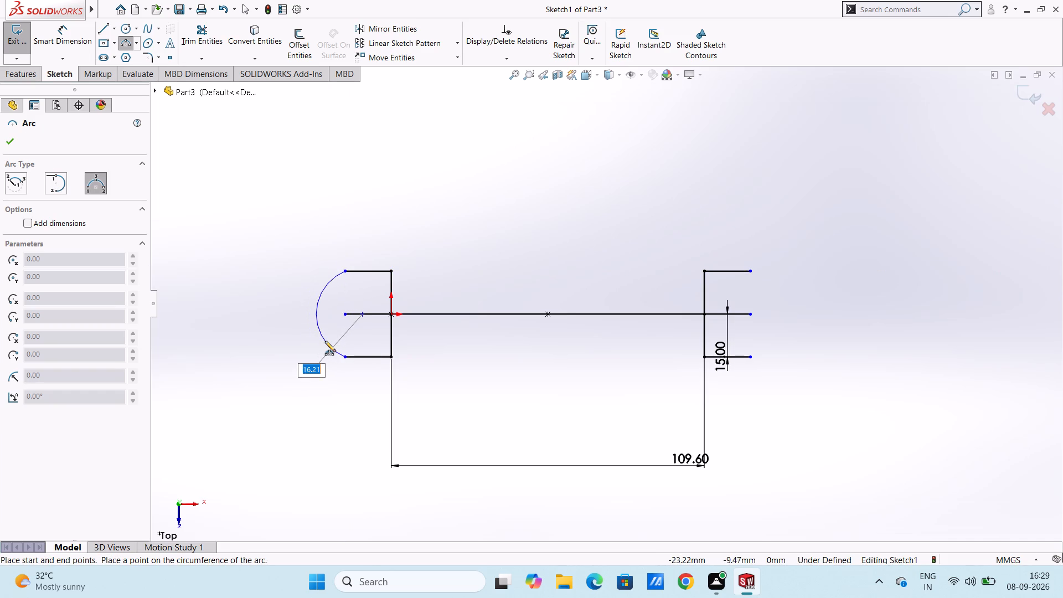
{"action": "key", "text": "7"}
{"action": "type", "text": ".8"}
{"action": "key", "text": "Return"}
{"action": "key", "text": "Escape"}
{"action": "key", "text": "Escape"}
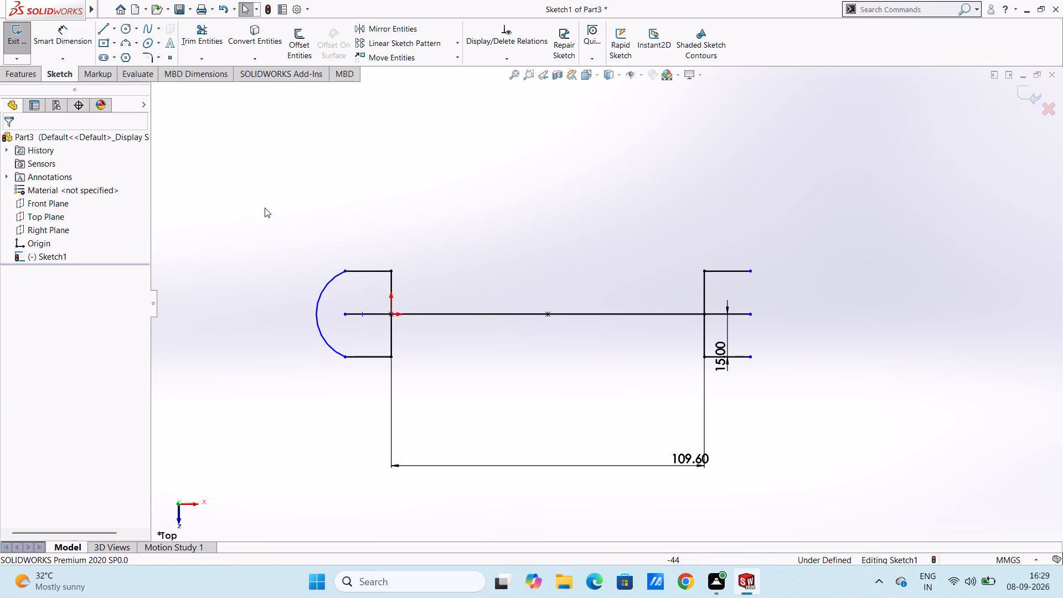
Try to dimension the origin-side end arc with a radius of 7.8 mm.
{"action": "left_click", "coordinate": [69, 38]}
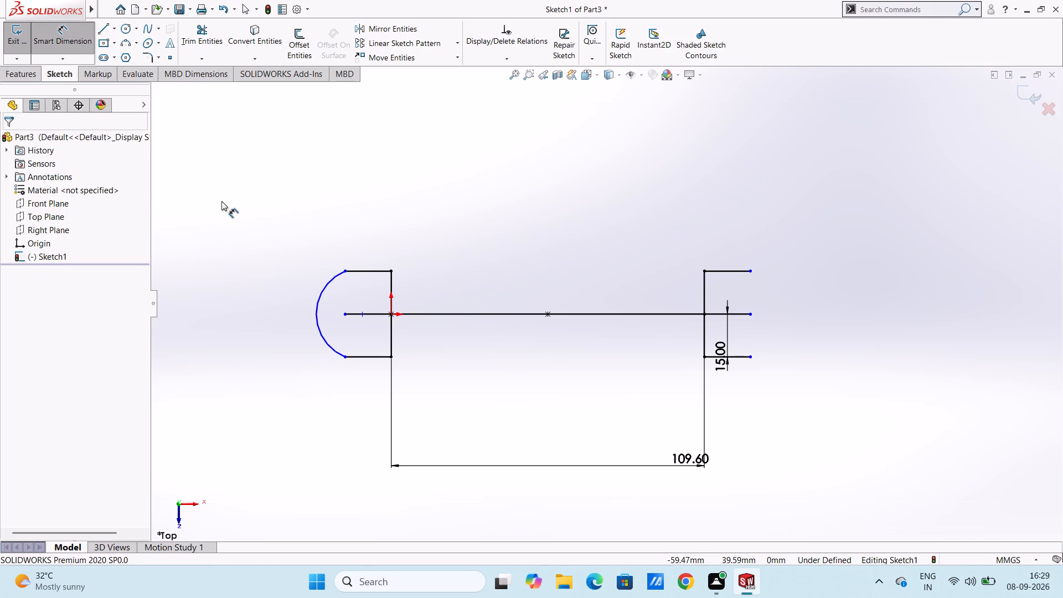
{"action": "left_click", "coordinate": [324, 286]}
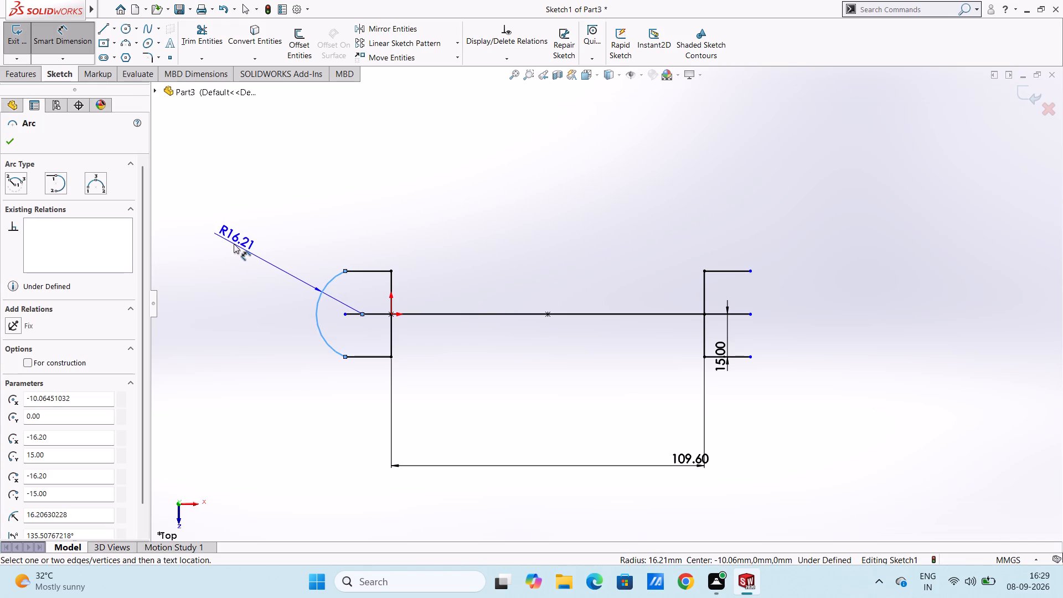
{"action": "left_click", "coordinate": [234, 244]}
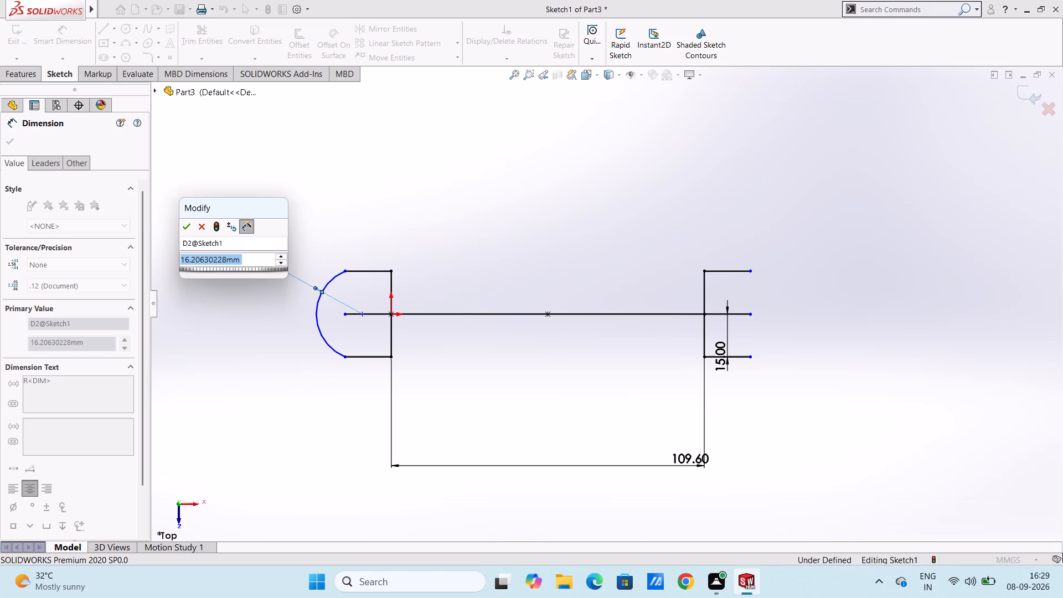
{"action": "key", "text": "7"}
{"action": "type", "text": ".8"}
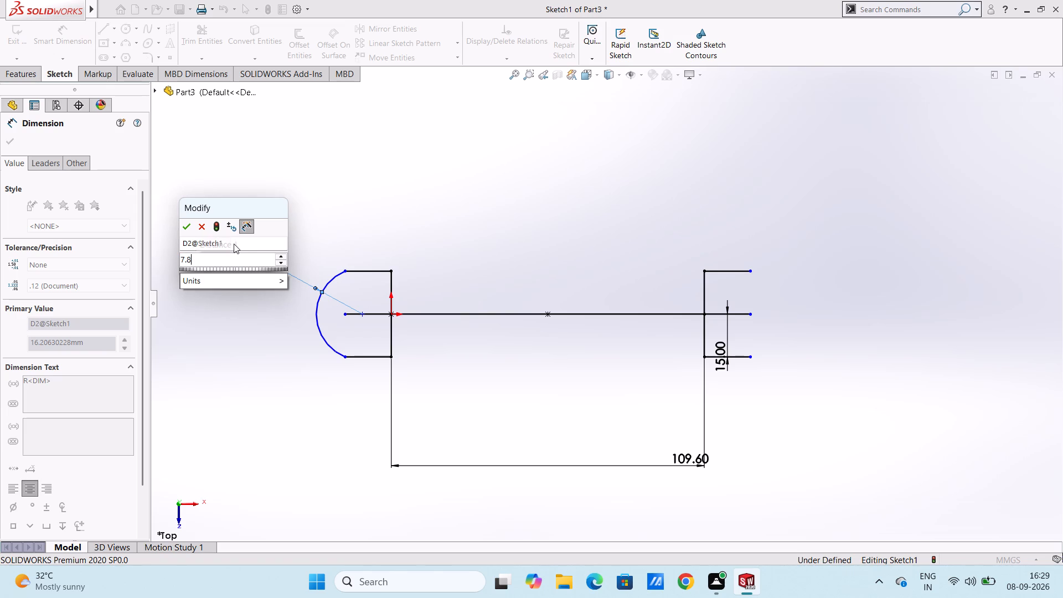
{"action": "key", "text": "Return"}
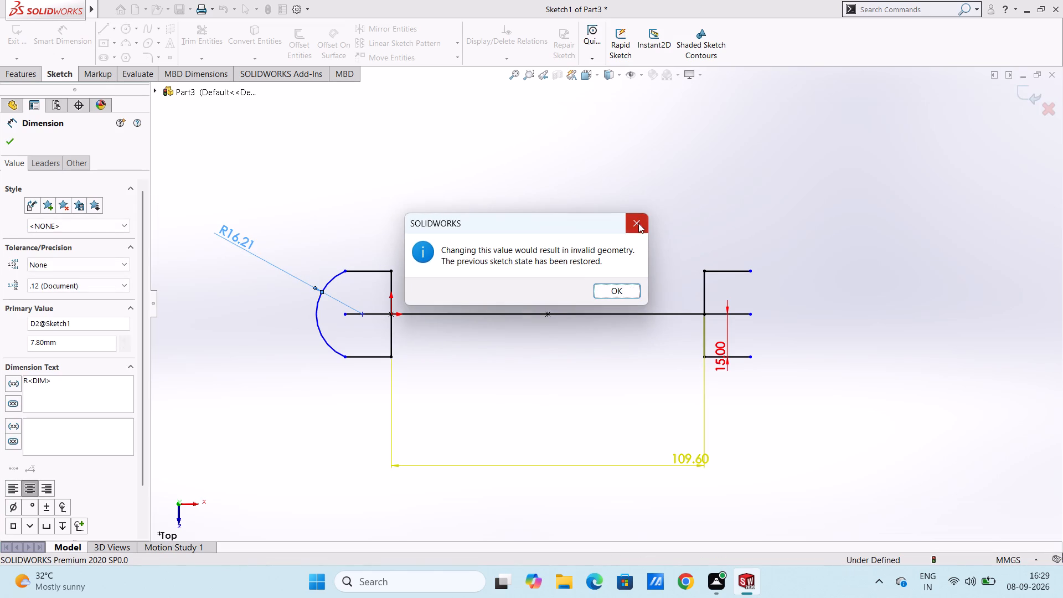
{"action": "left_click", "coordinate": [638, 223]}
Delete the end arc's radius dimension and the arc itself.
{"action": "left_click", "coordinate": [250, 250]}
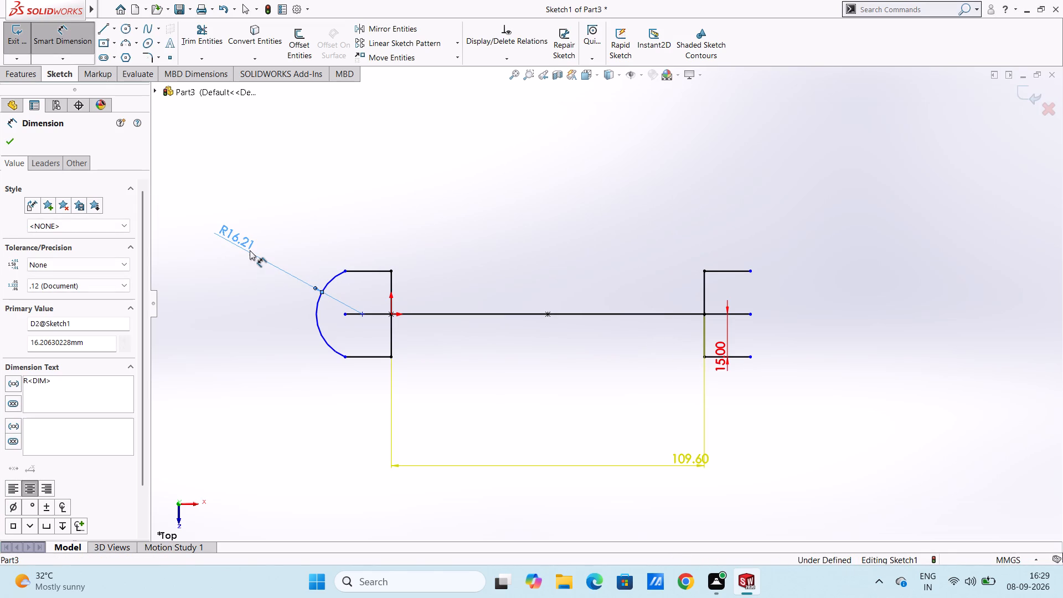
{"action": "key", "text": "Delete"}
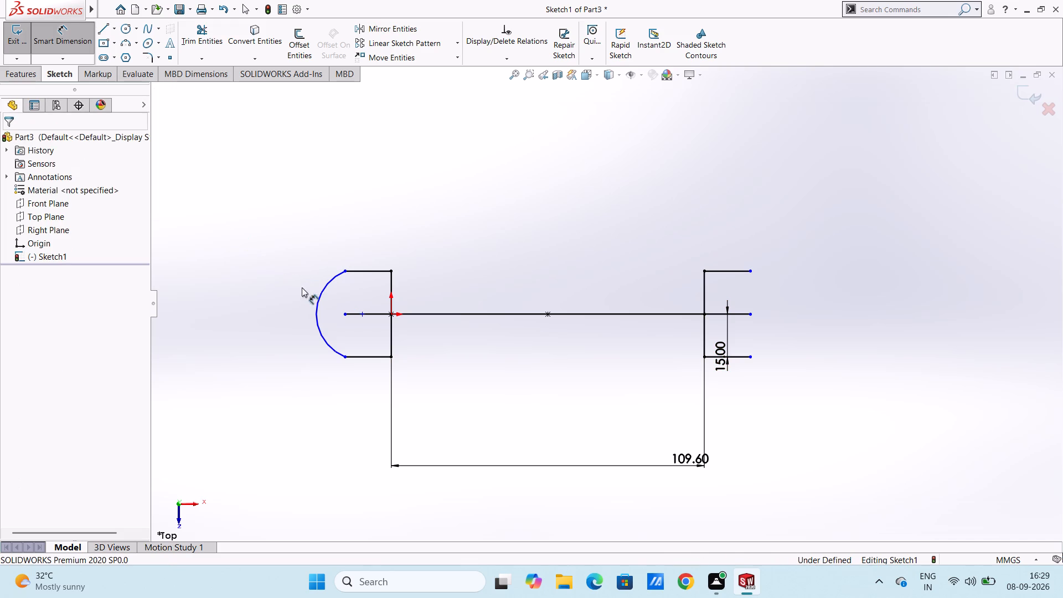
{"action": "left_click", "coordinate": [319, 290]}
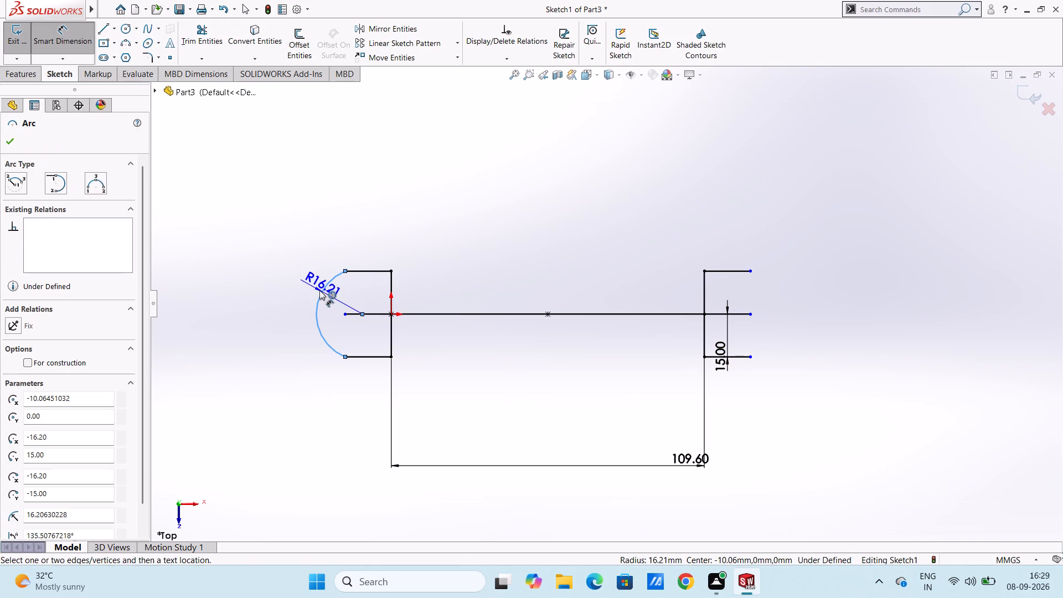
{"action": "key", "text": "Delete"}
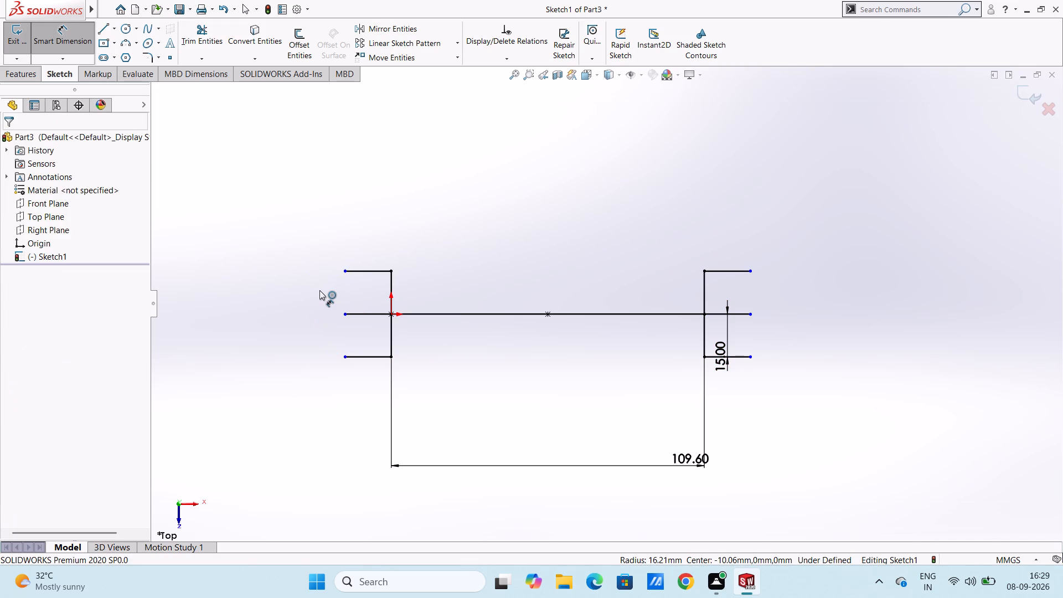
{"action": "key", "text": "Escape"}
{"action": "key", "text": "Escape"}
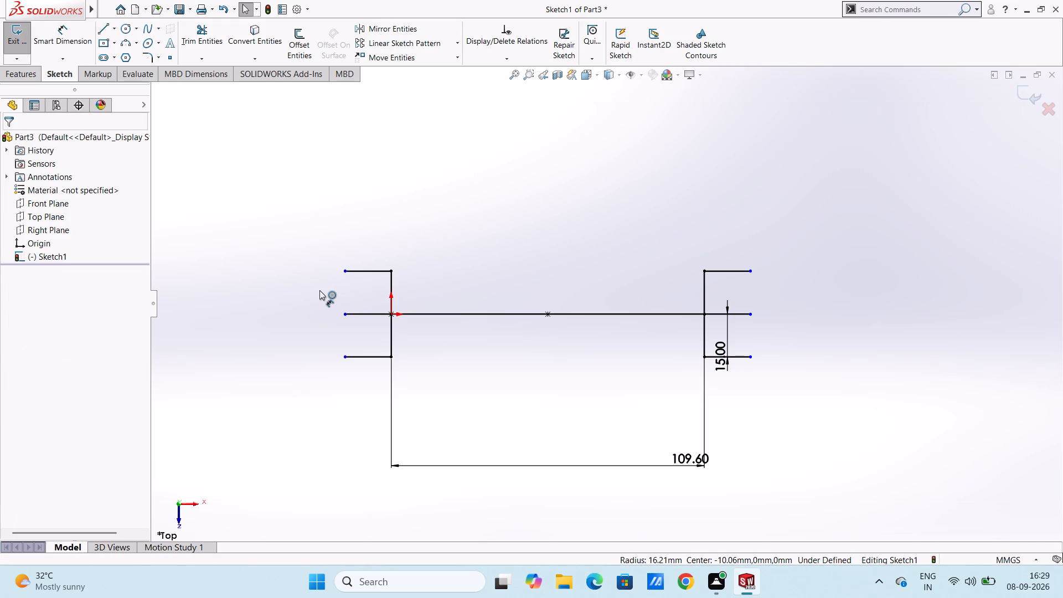
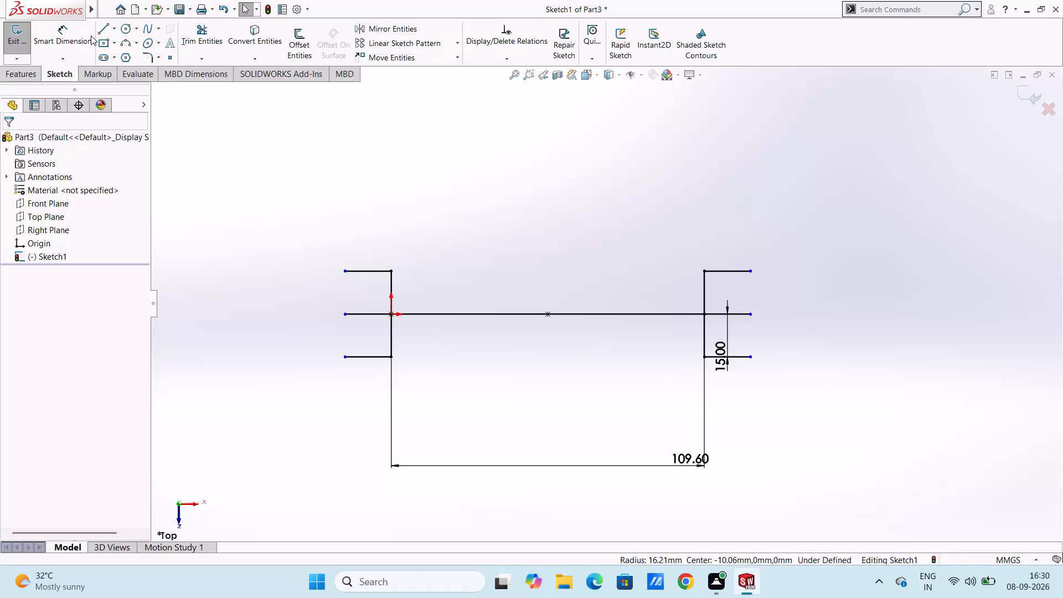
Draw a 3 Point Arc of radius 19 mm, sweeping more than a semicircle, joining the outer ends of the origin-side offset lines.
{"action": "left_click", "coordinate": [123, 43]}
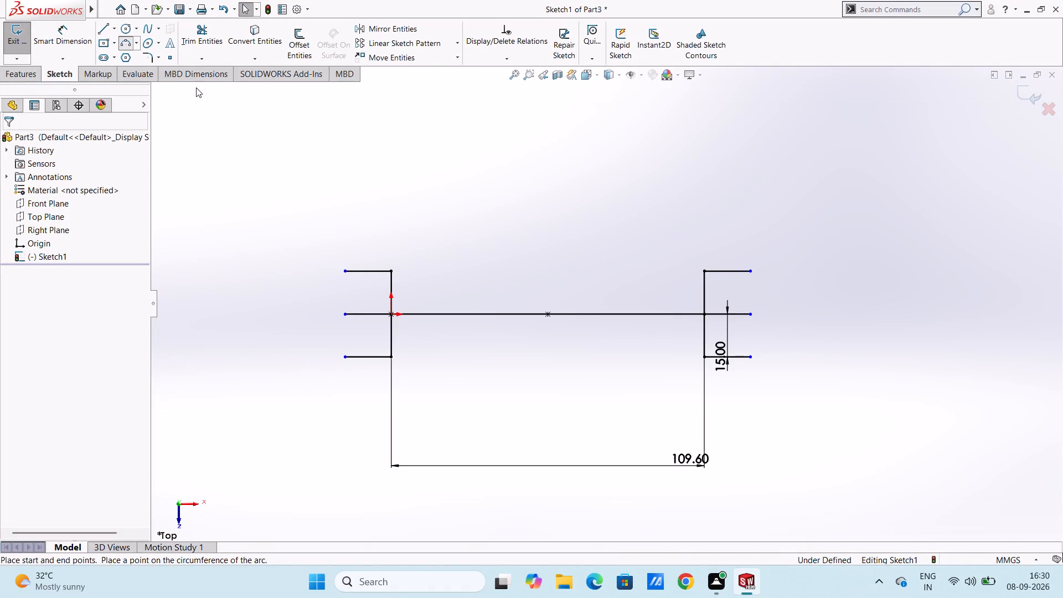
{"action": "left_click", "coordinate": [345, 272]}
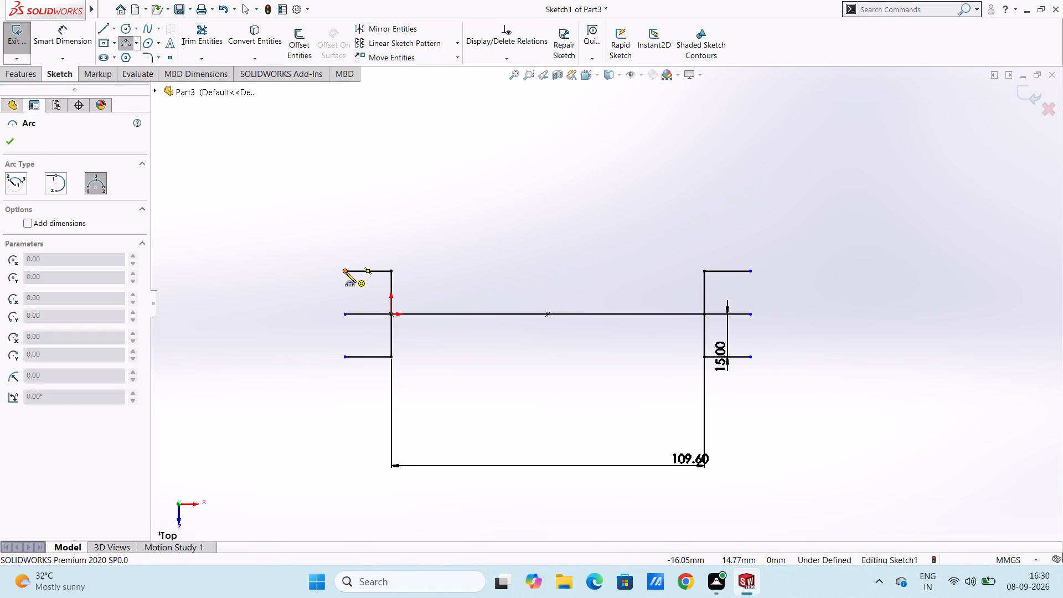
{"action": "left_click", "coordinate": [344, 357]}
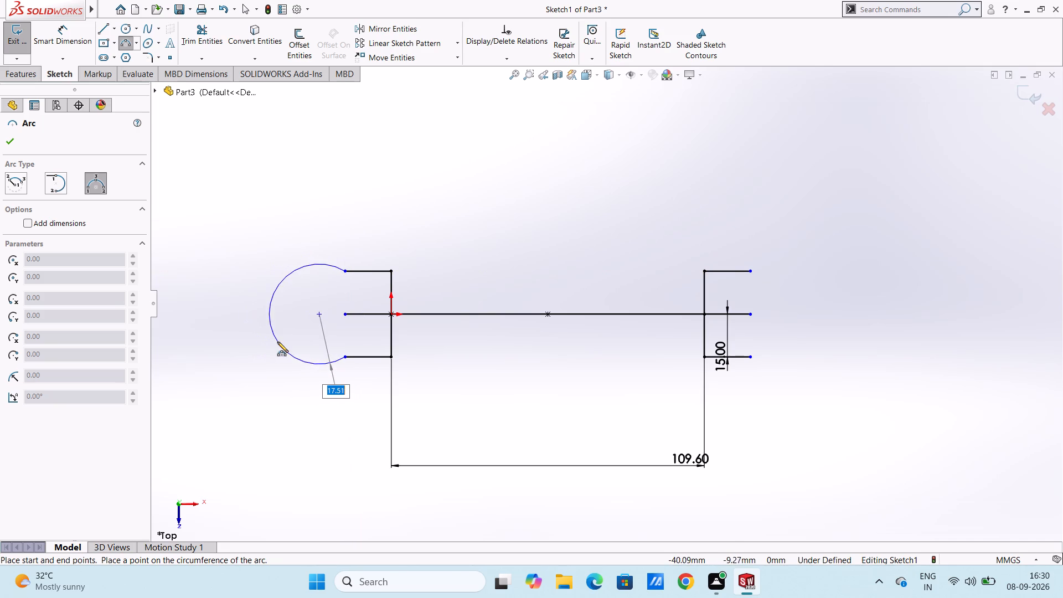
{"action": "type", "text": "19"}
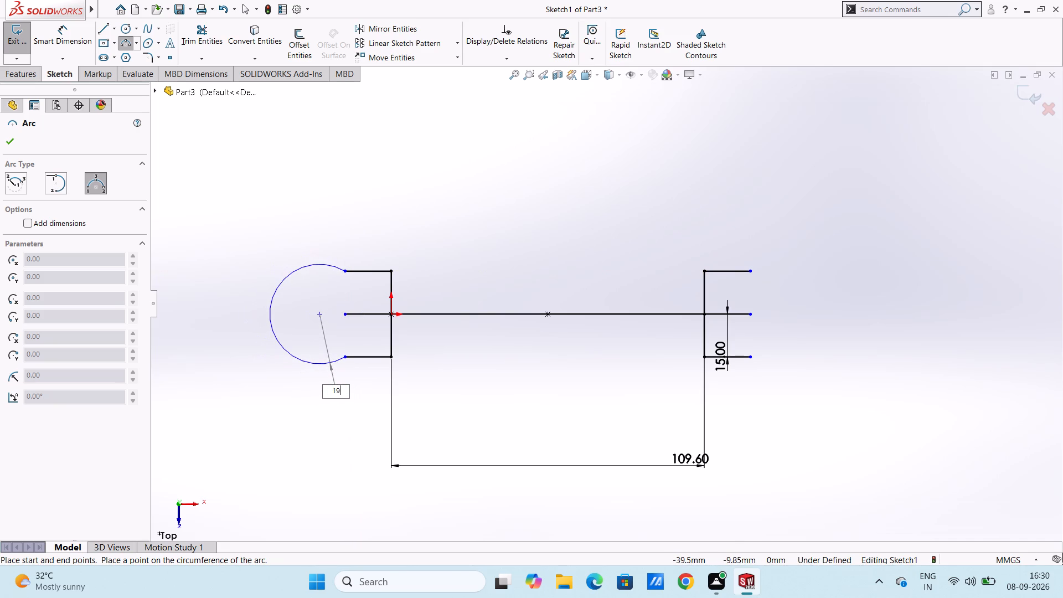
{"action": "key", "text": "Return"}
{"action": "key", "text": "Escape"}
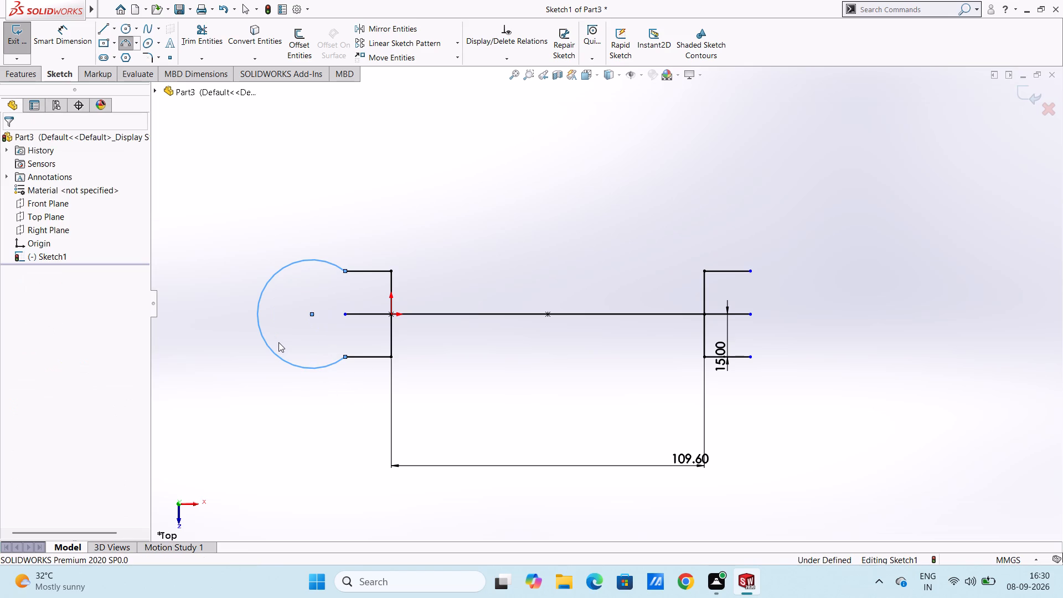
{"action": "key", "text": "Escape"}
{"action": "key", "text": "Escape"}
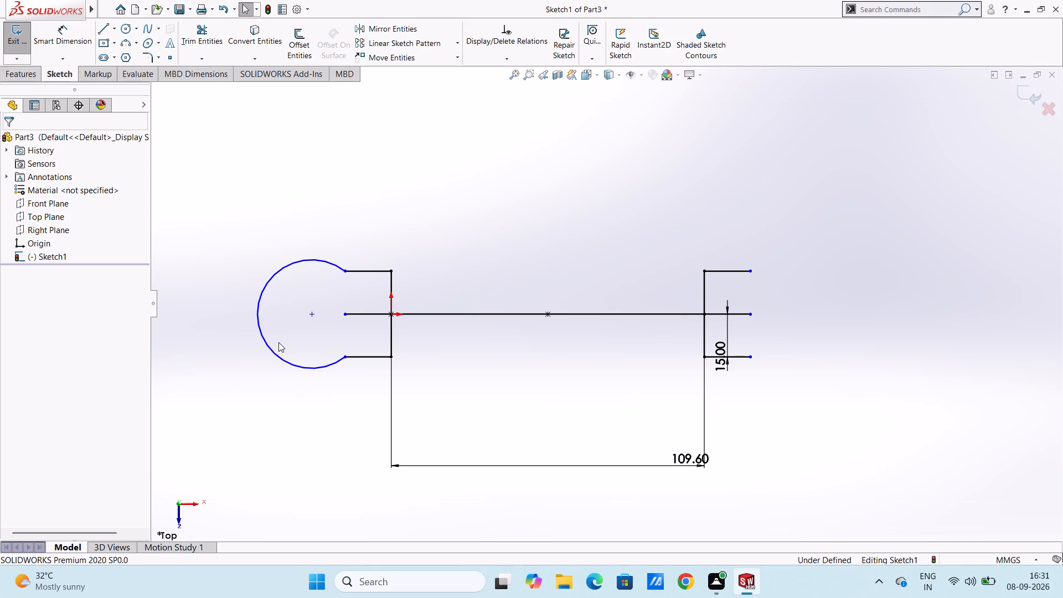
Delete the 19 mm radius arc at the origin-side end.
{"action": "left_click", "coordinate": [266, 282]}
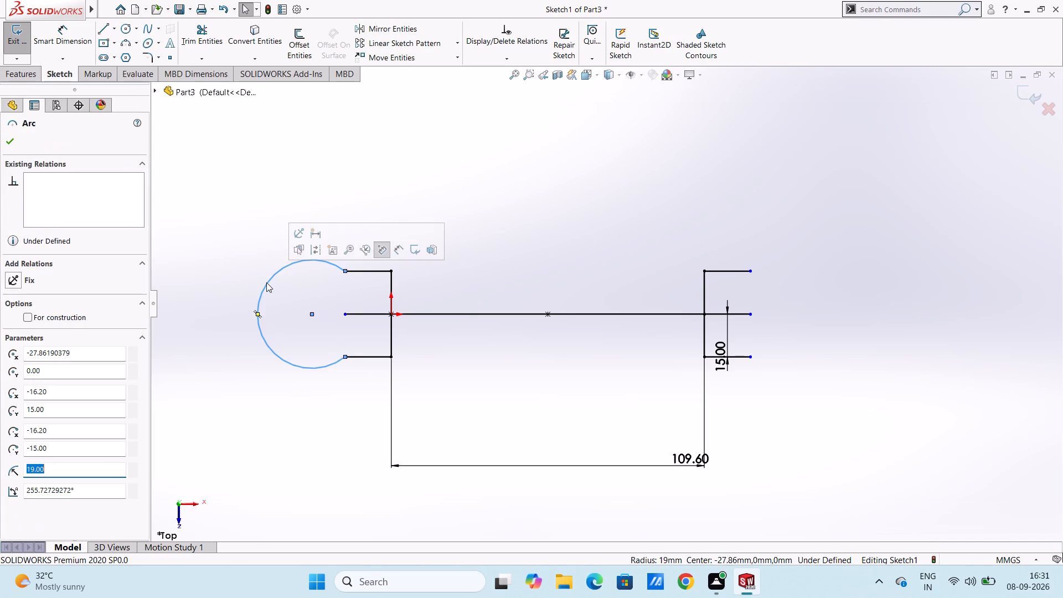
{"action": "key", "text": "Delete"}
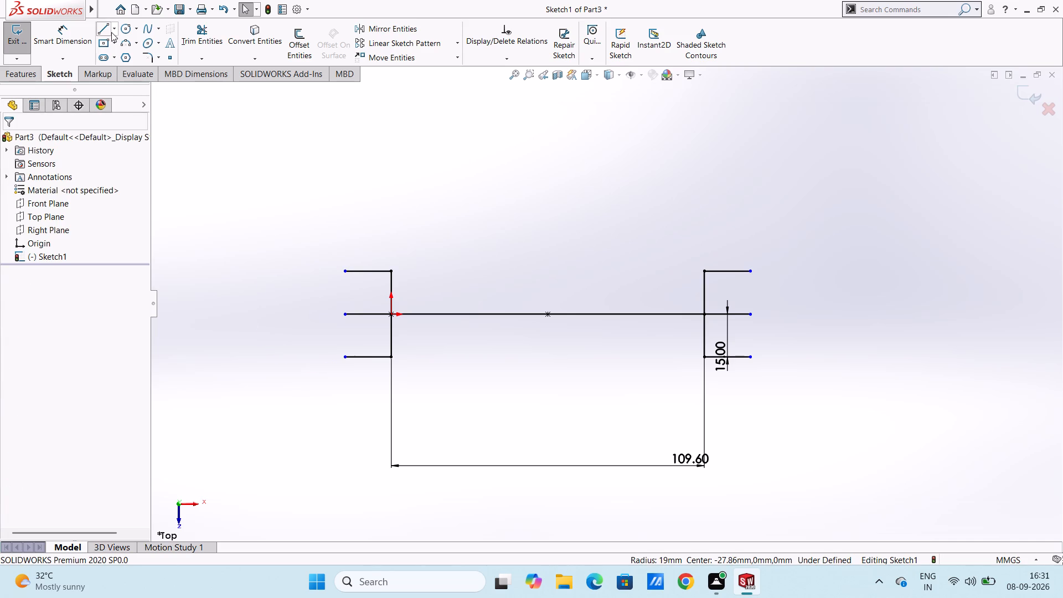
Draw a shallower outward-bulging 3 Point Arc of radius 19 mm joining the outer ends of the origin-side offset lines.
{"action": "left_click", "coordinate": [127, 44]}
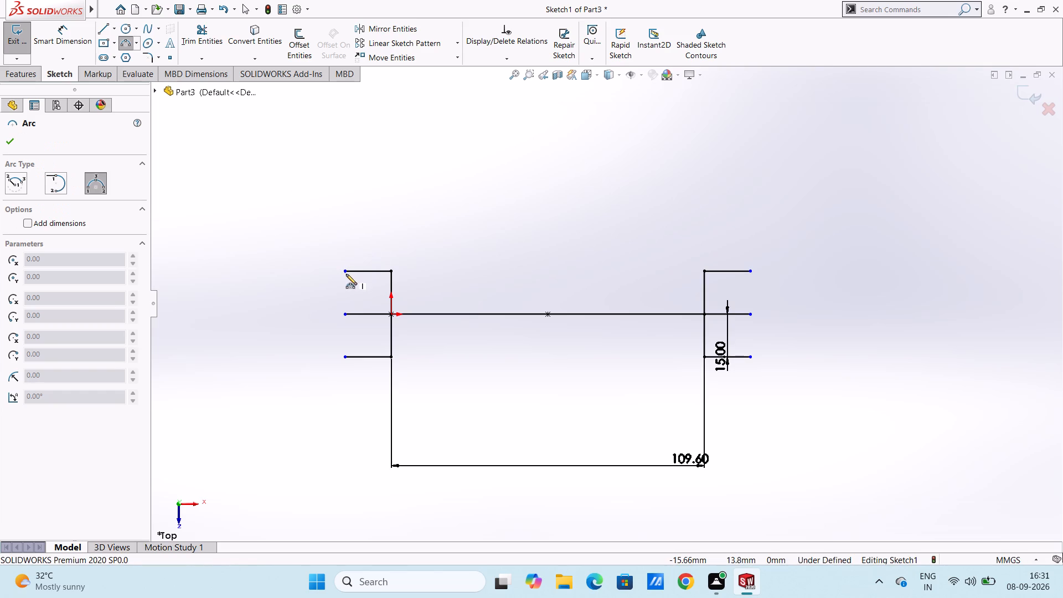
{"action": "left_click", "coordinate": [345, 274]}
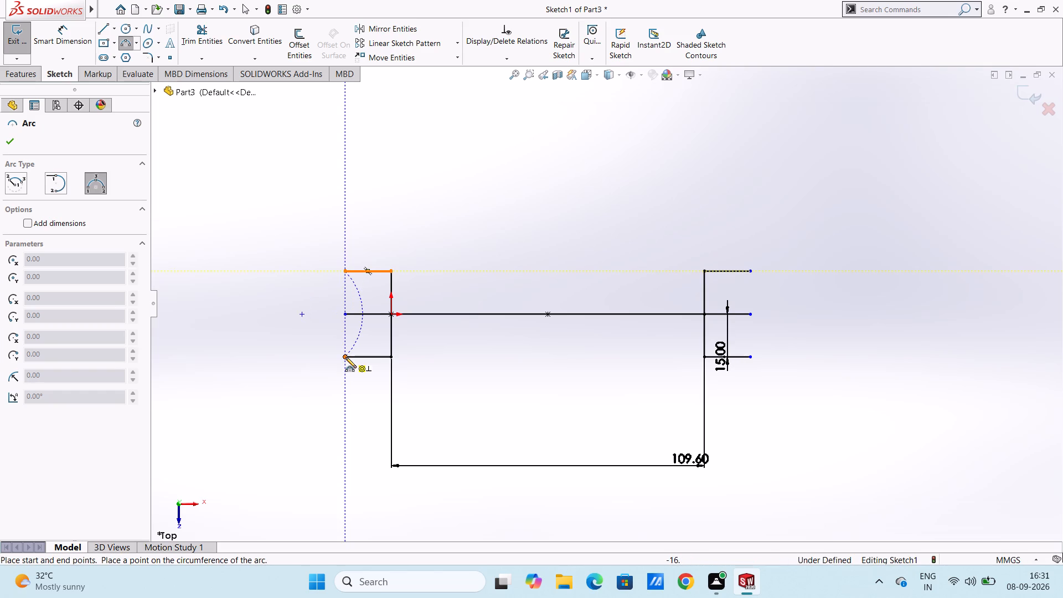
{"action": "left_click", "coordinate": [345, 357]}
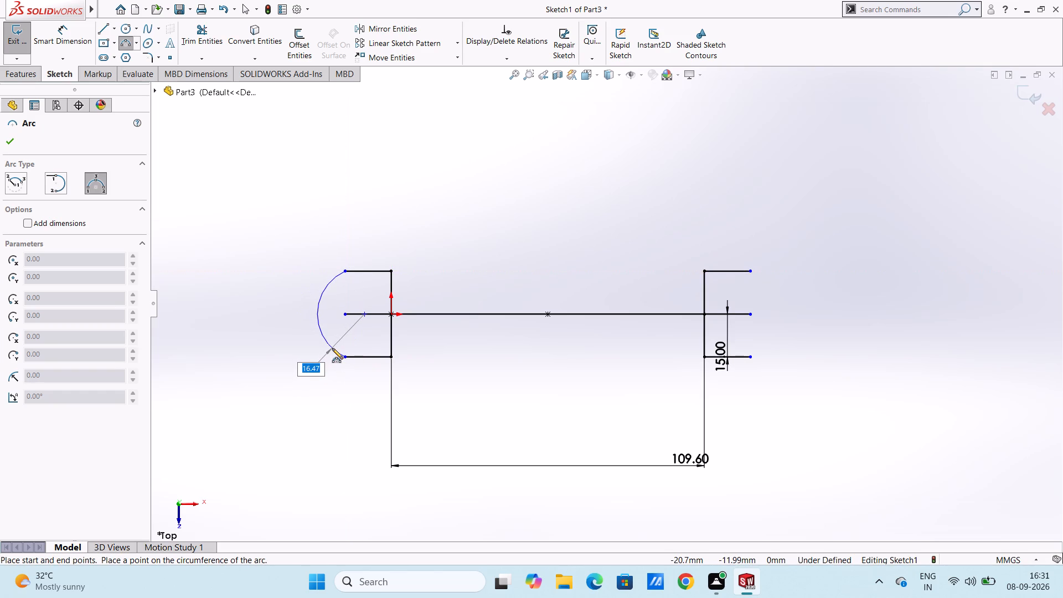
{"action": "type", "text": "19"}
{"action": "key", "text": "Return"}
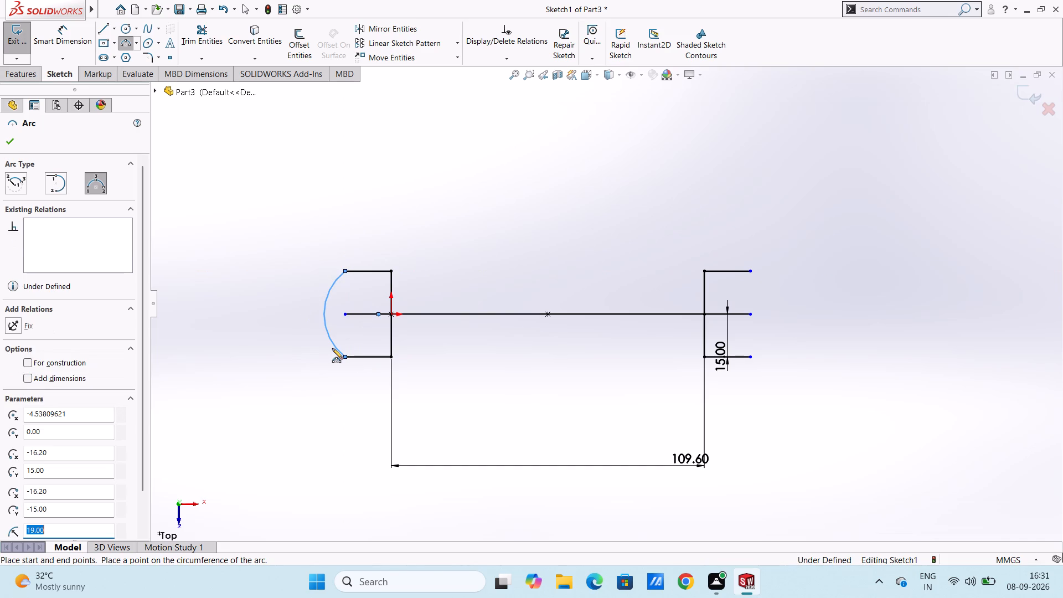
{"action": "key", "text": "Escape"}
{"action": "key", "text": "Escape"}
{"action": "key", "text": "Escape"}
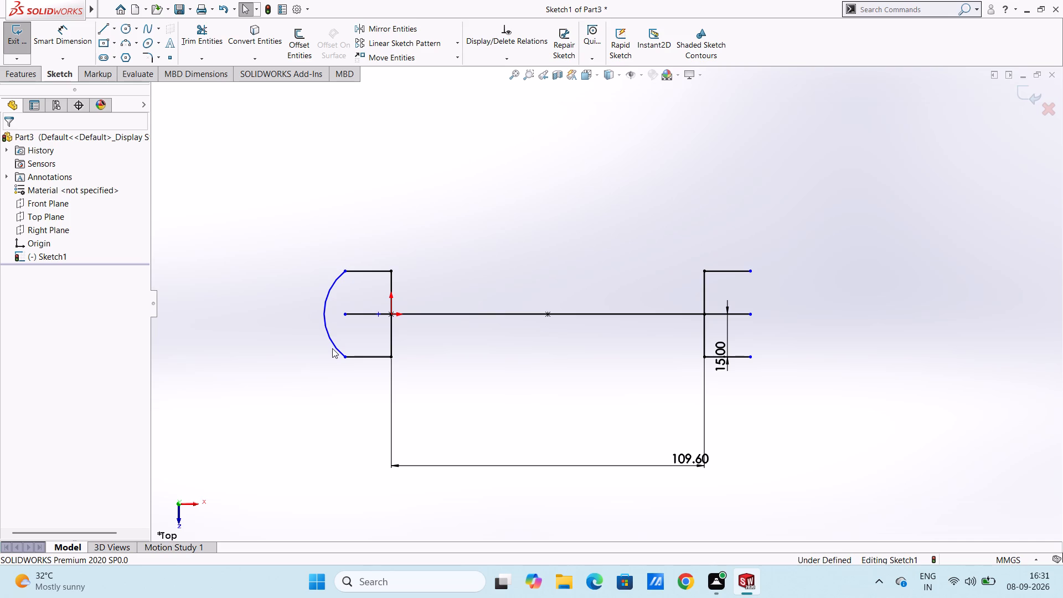
Draw a circle of radius 19 mm centred on the centre line's outer endpoint at the origin-side end.
{"action": "left_click", "coordinate": [127, 30]}
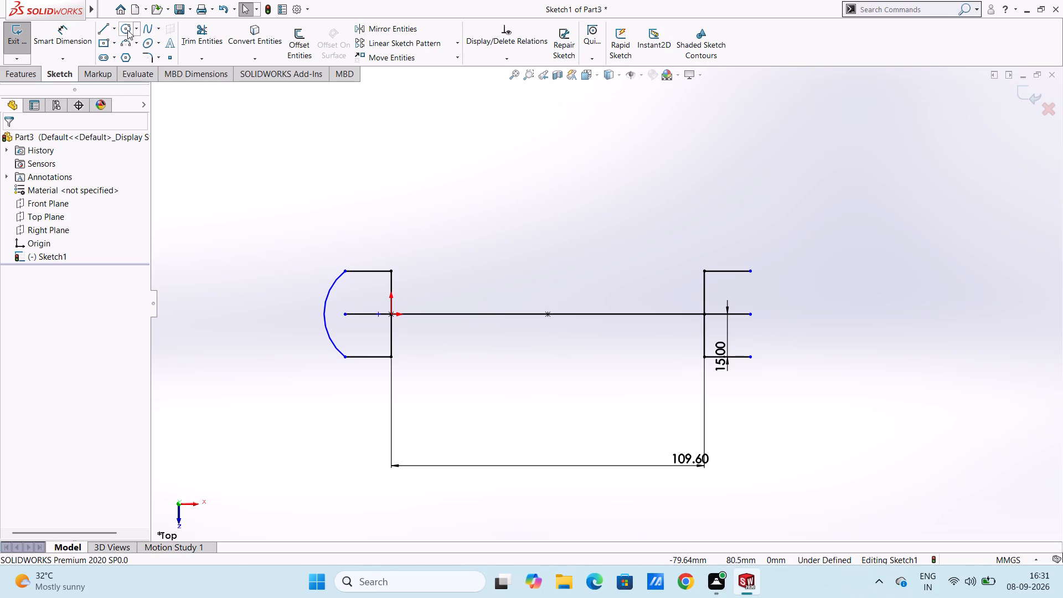
{"action": "left_click", "coordinate": [345, 316]}
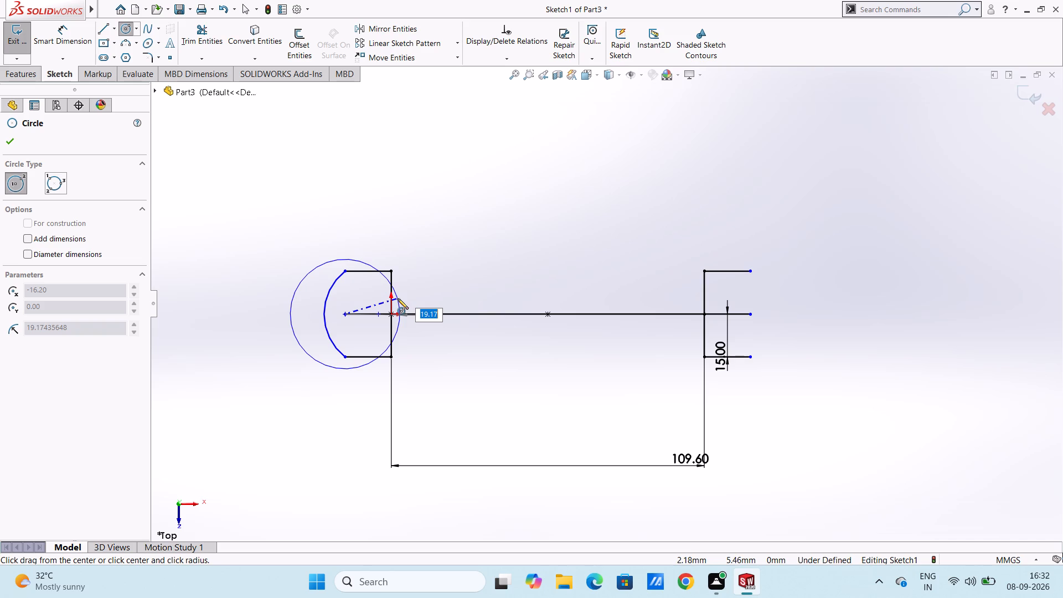
{"action": "type", "text": "19"}
{"action": "key", "text": "Return"}
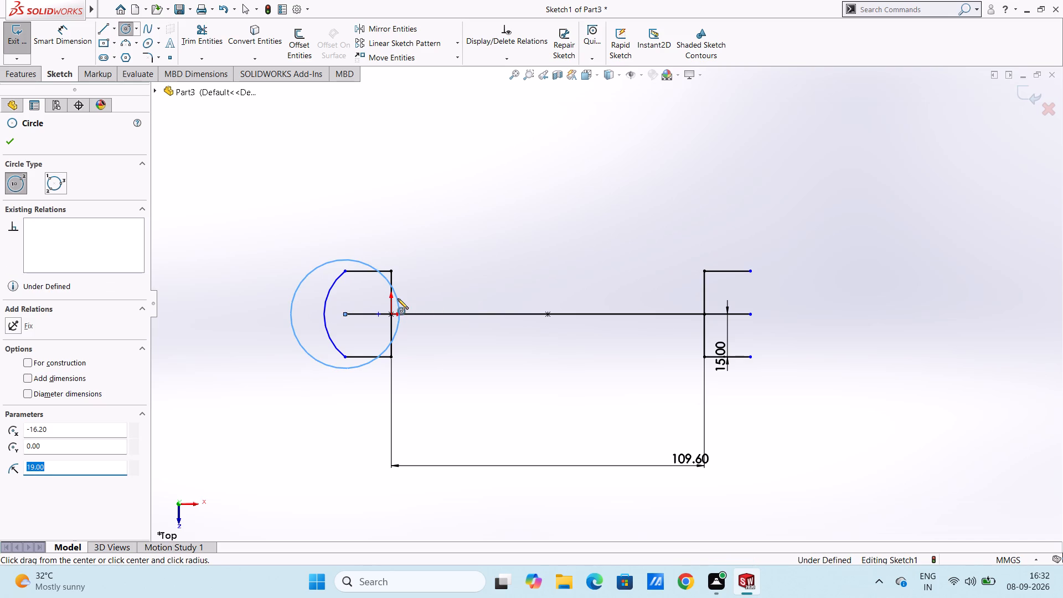
{"action": "key", "text": "Escape"}
{"action": "key", "text": "Escape"}
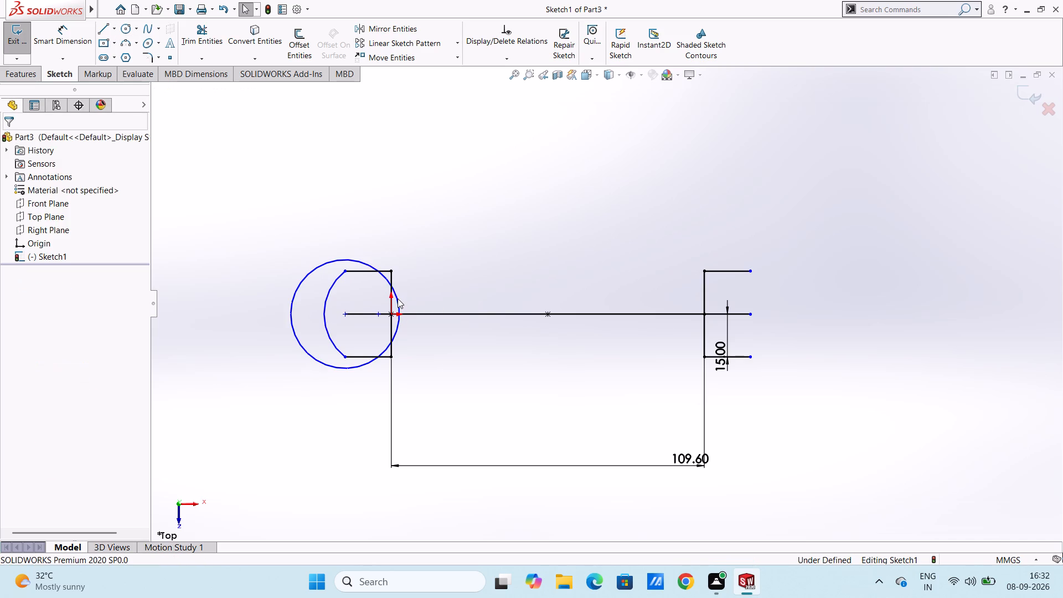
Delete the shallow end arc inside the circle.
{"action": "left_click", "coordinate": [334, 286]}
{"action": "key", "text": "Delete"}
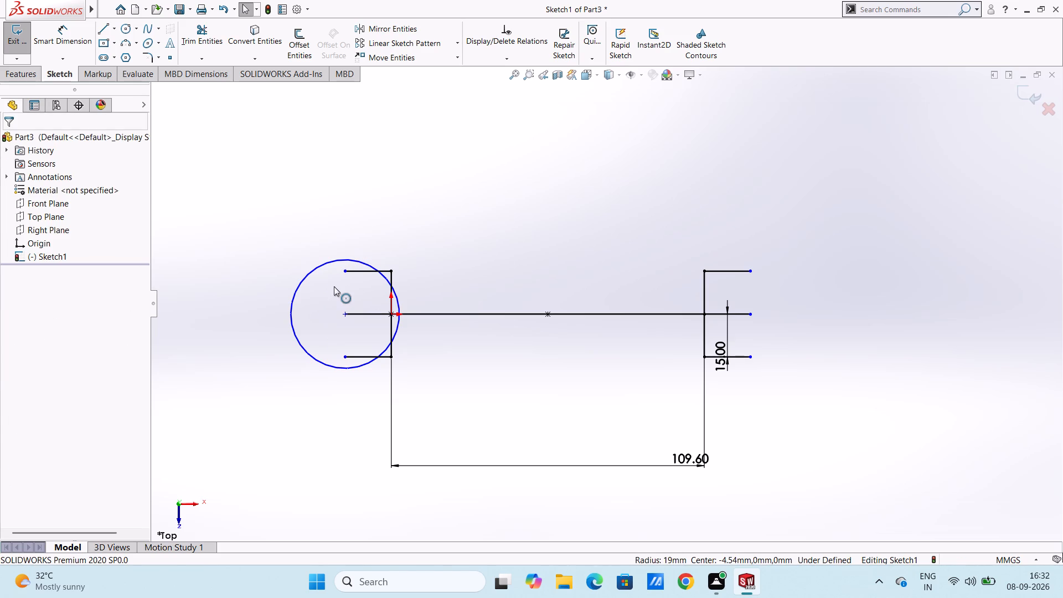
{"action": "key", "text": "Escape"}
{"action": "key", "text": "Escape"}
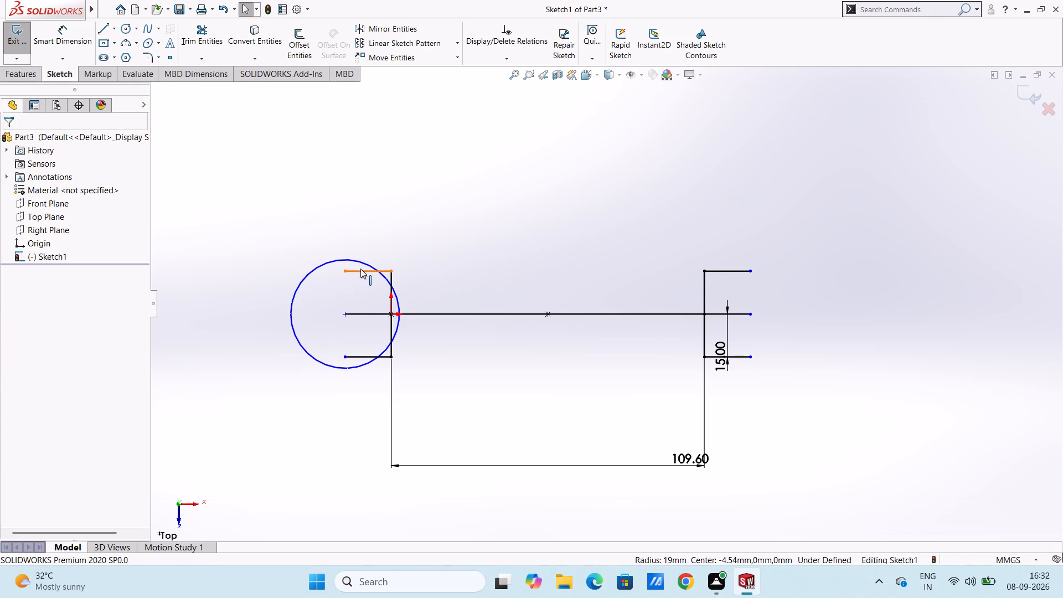
Delete the four short horizontal offset lines, two at each end of the sketch.
{"action": "left_click", "coordinate": [361, 271]}
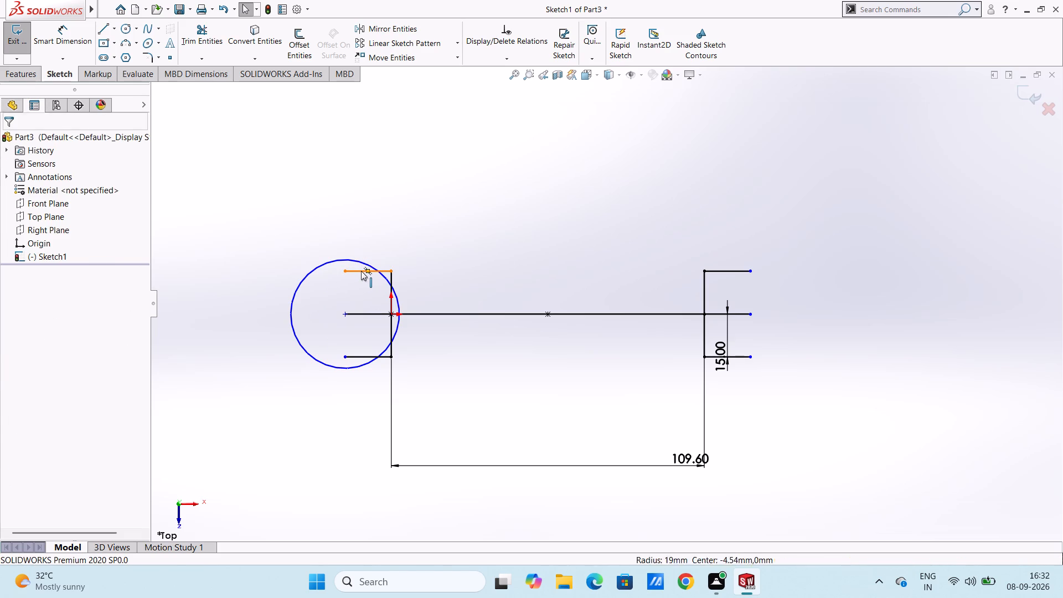
{"action": "key", "text": "Delete"}
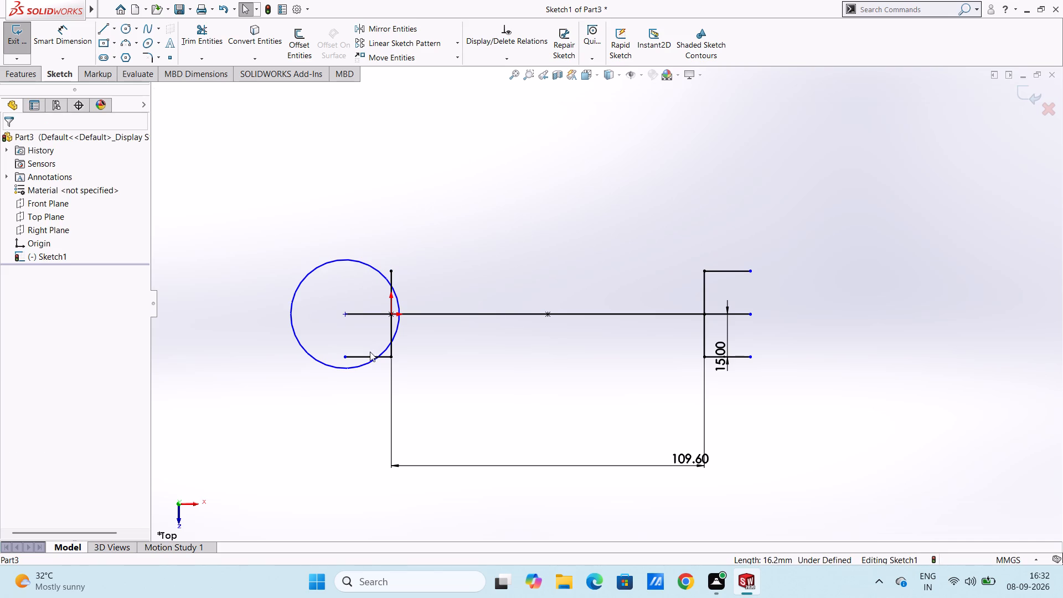
{"action": "left_click", "coordinate": [370, 357]}
{"action": "key", "text": "Delete"}
{"action": "left_click", "coordinate": [735, 270]}
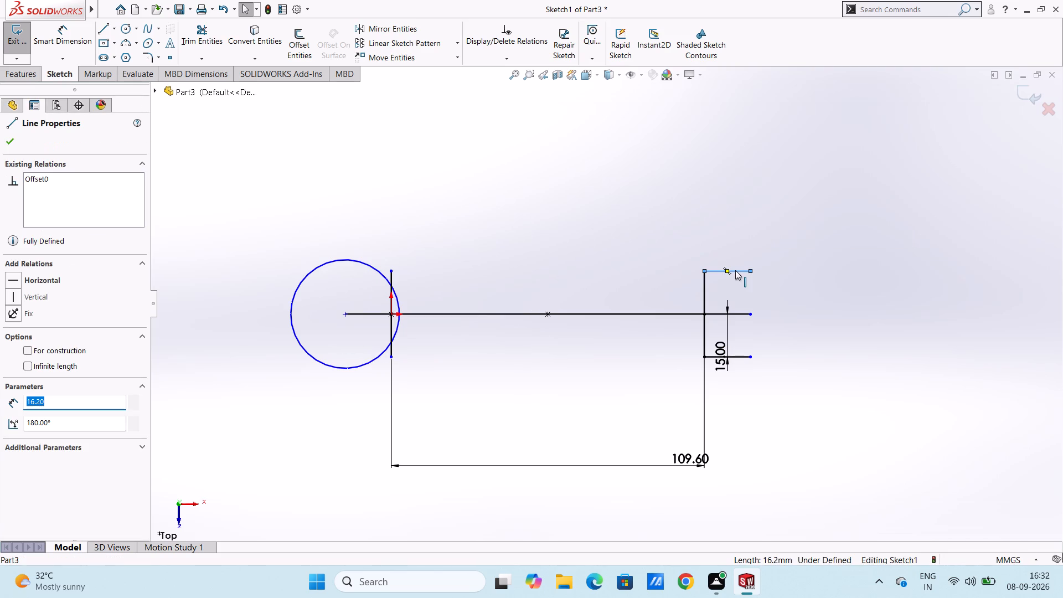
{"action": "left_click", "coordinate": [744, 357], "text": "ctrl"}
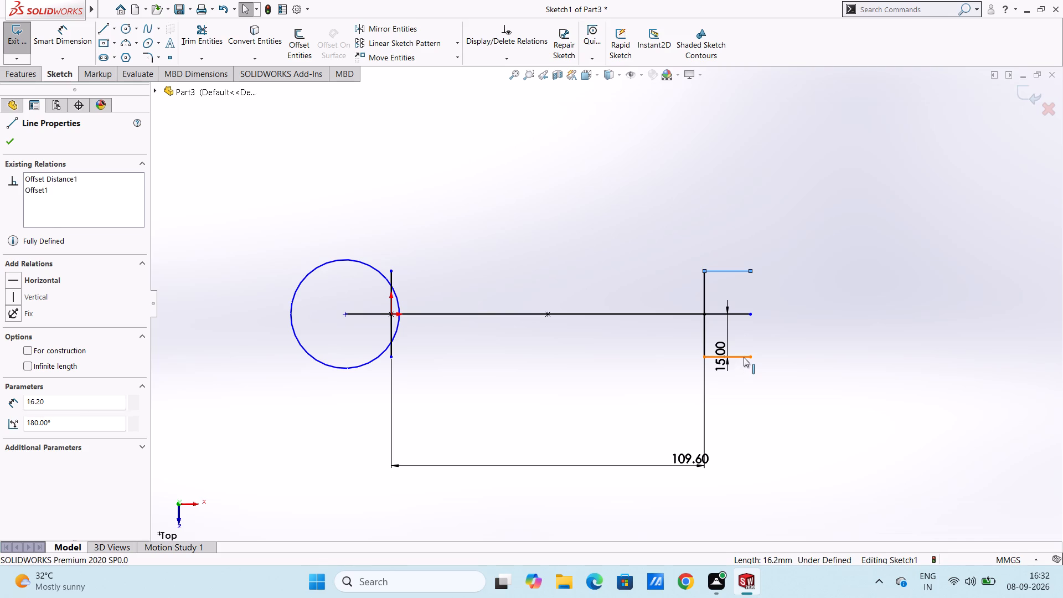
{"action": "key", "text": "Delete"}
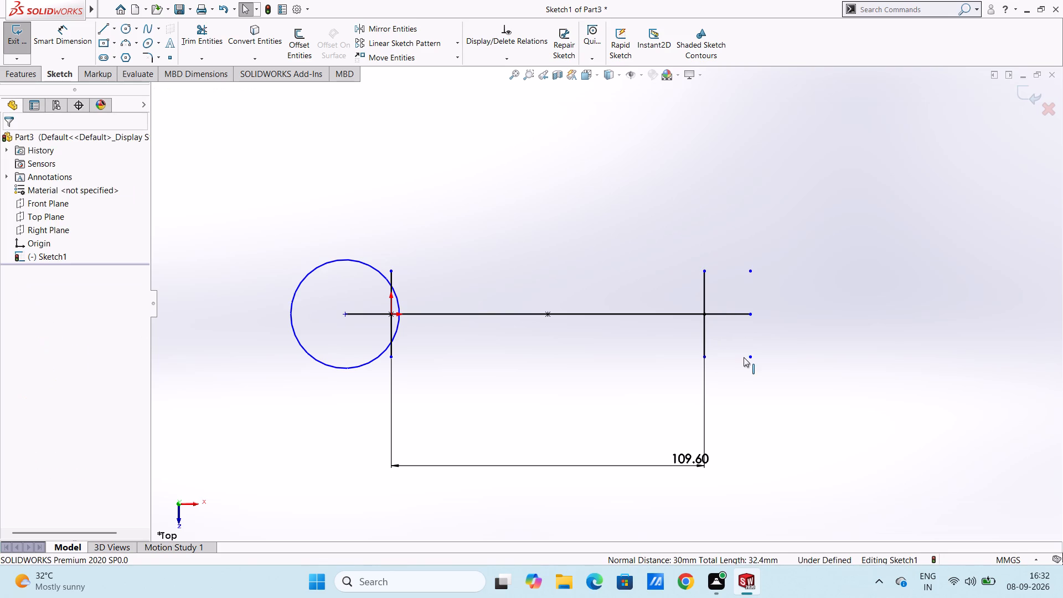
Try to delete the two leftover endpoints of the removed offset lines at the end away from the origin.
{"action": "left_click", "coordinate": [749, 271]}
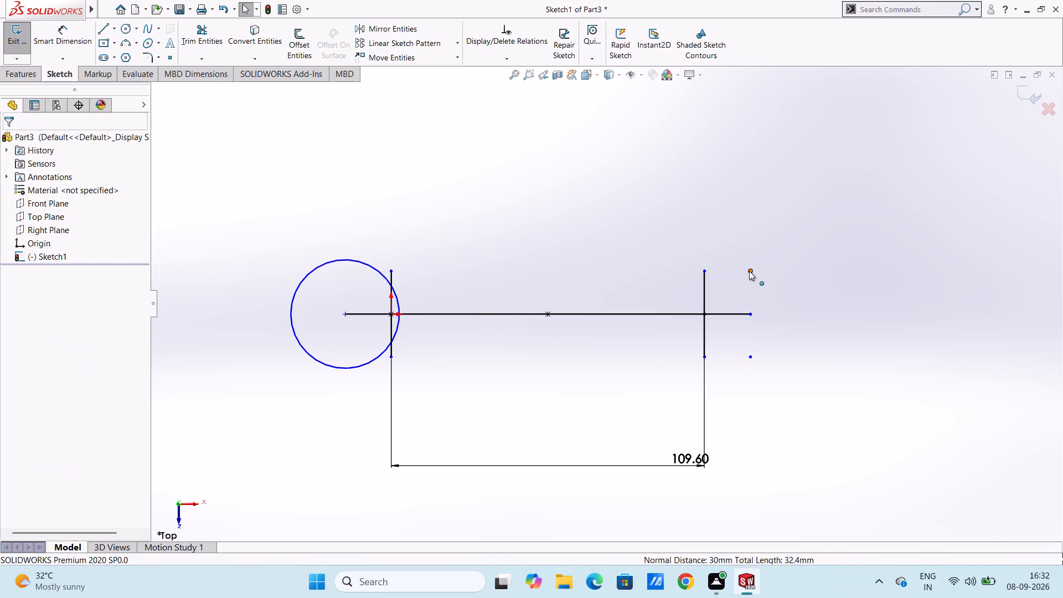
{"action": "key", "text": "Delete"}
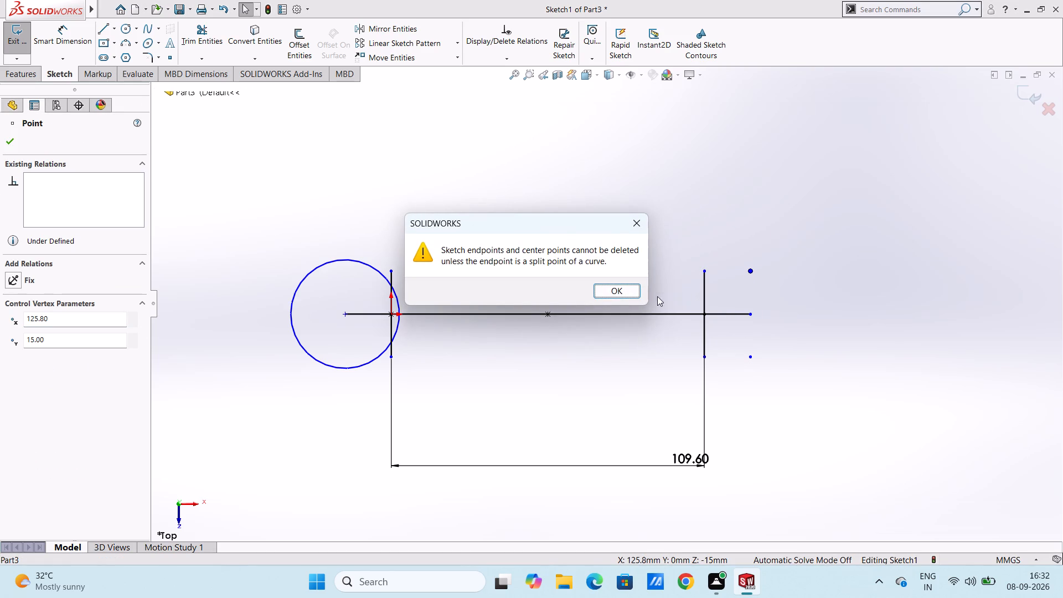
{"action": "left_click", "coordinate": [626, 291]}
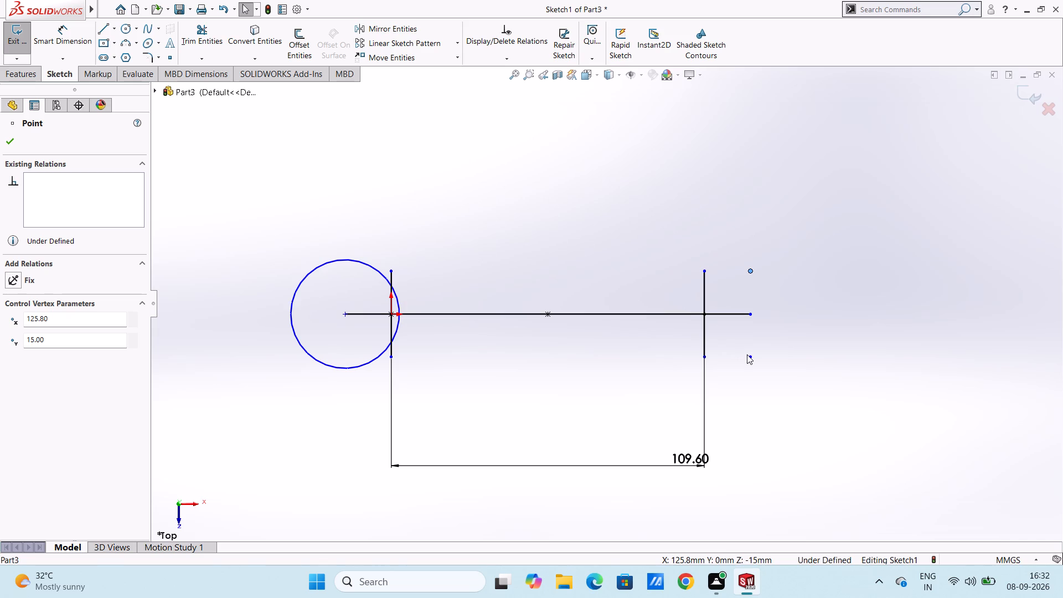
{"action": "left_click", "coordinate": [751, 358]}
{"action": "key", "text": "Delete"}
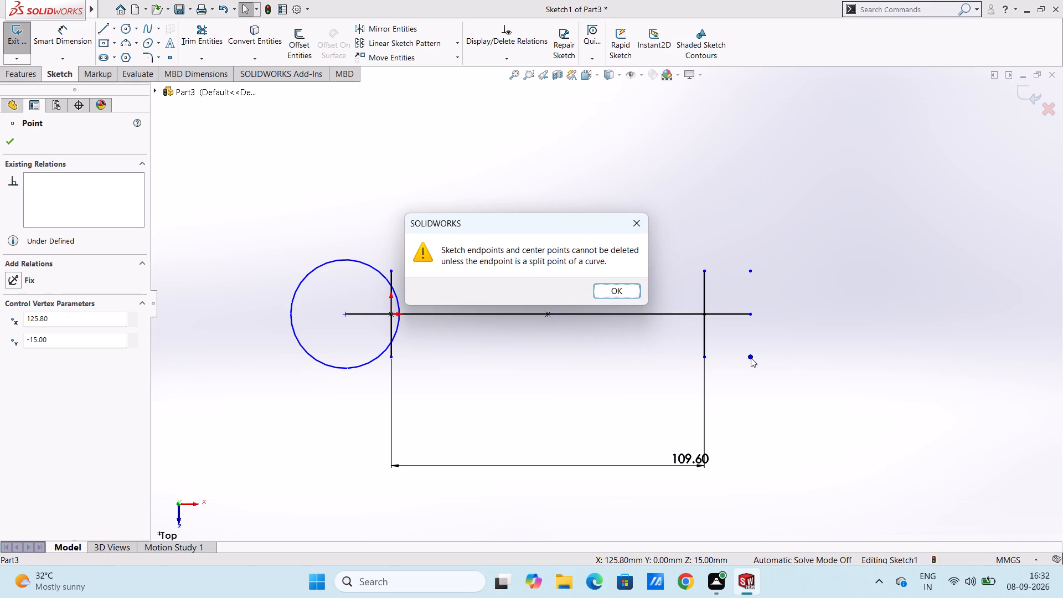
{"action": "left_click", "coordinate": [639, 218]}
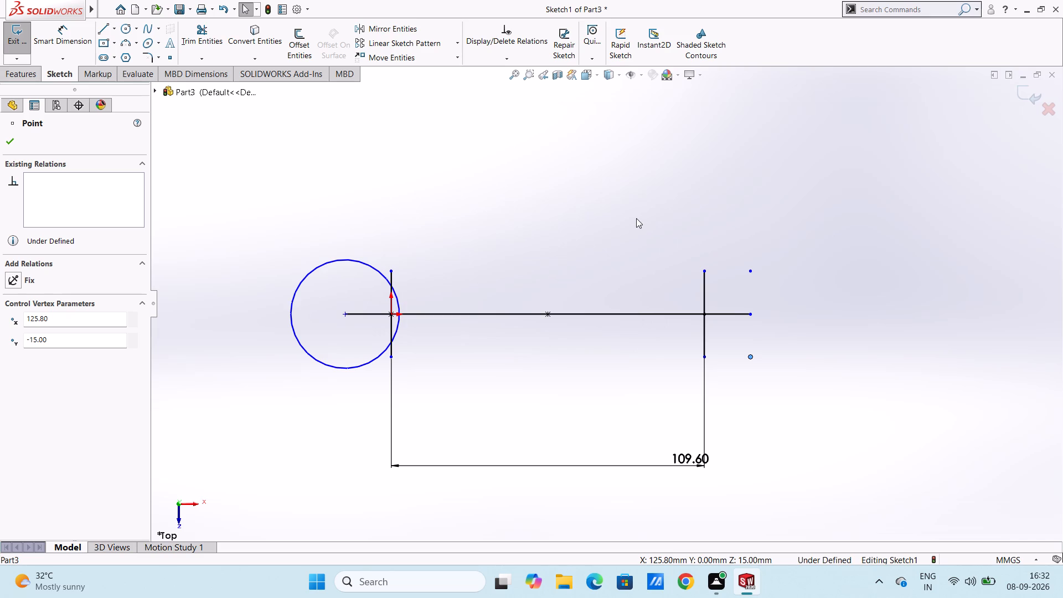
Offset the long horizontal centre line by 19 mm in both directions, with dimensions added.
{"action": "left_click", "coordinate": [305, 40]}
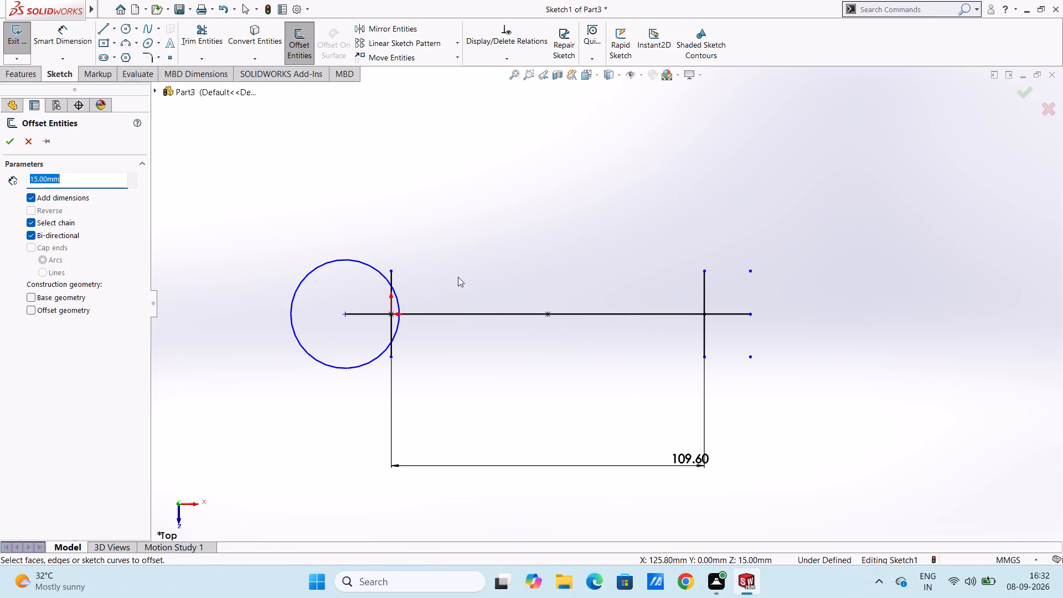
{"action": "type", "text": "19"}
{"action": "key", "text": "Return"}
{"action": "left_click", "coordinate": [497, 313]}
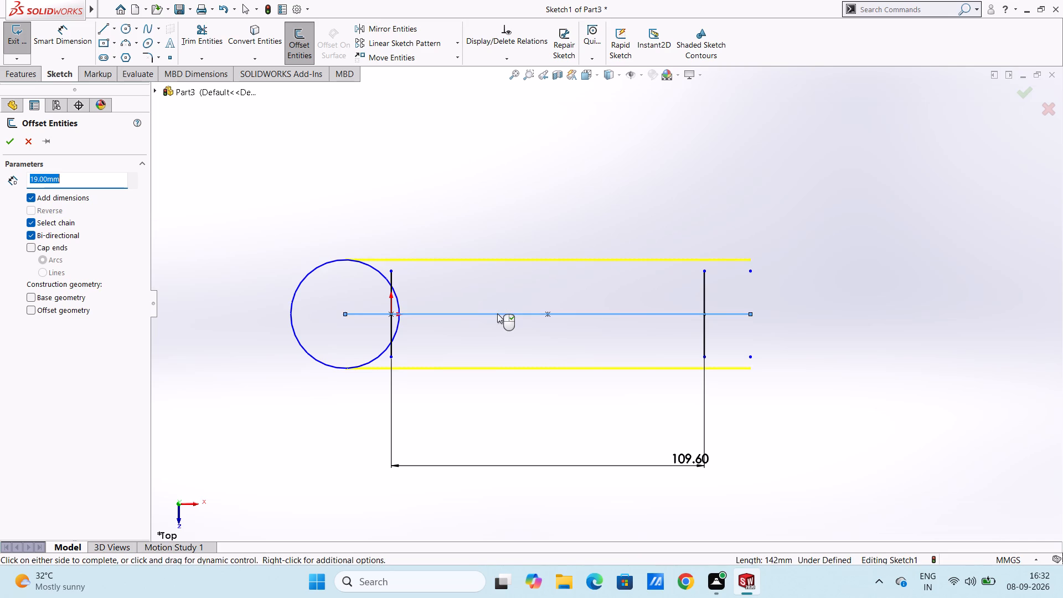
{"action": "left_click", "coordinate": [11, 136]}
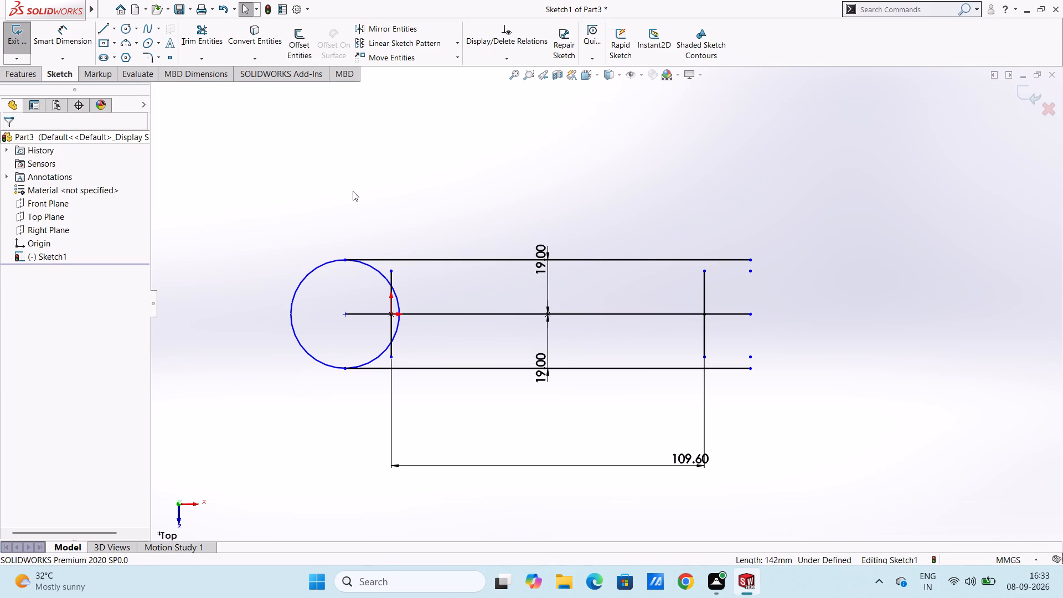
Delete the two short vertical lines crossing the centre line, including the one with the associated 109.6 mm dimension.
{"action": "left_click", "coordinate": [392, 282]}
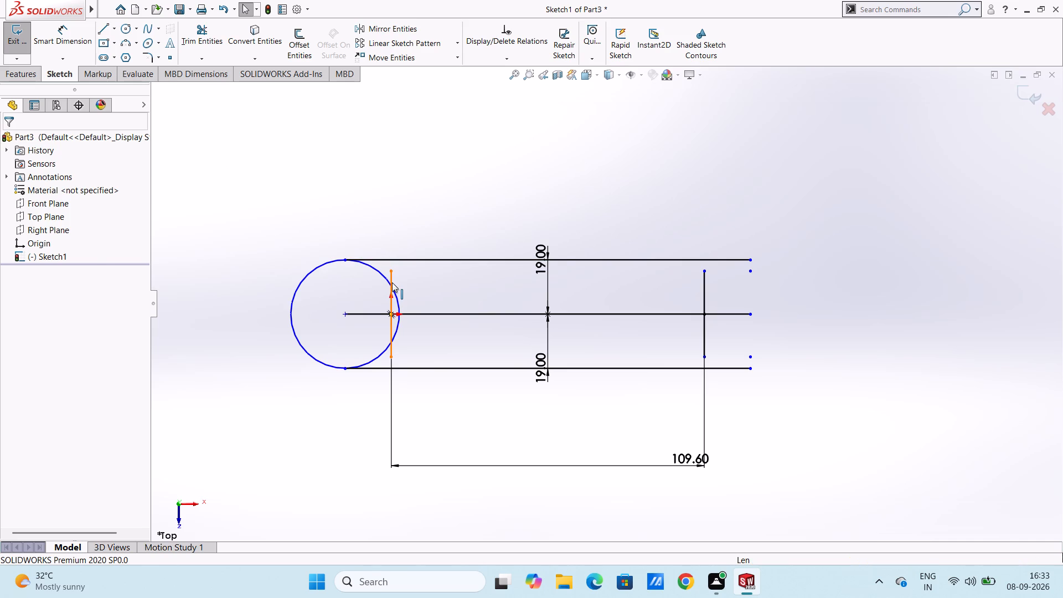
{"action": "key", "text": "Delete"}
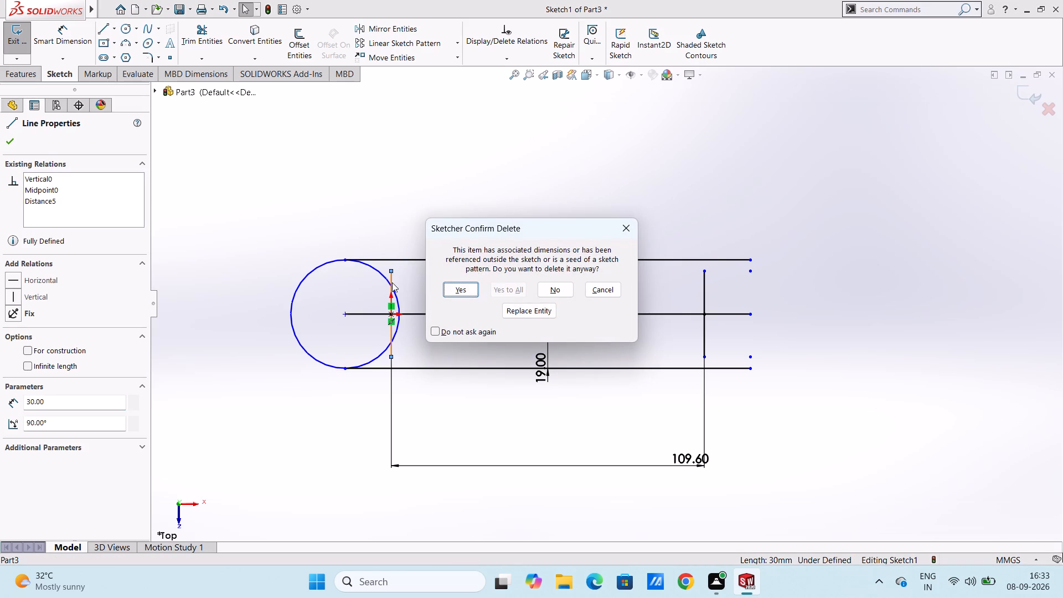
{"action": "left_click", "coordinate": [447, 288]}
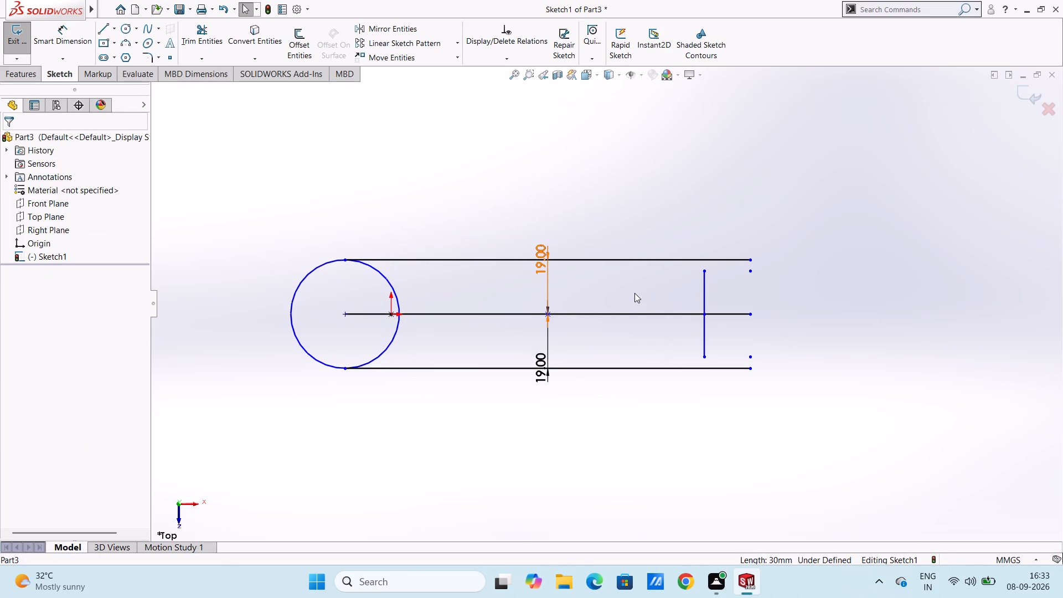
{"action": "left_click", "coordinate": [706, 289]}
{"action": "key", "text": "Delete"}
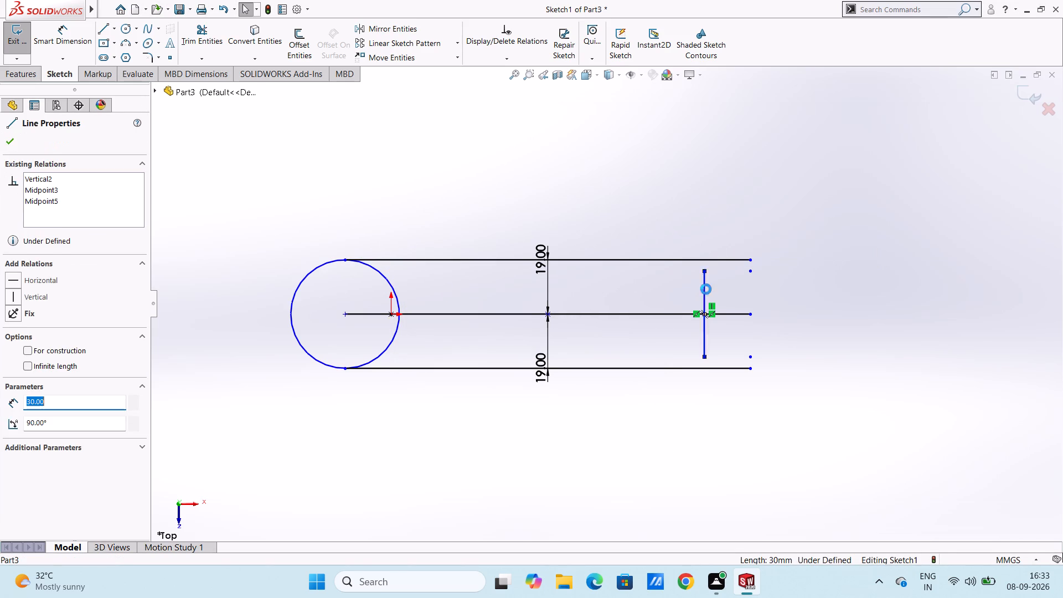
Sketch a 38 mm vertical line through the origin, joining the lower and upper long offset lines.
{"action": "left_click", "coordinate": [107, 30]}
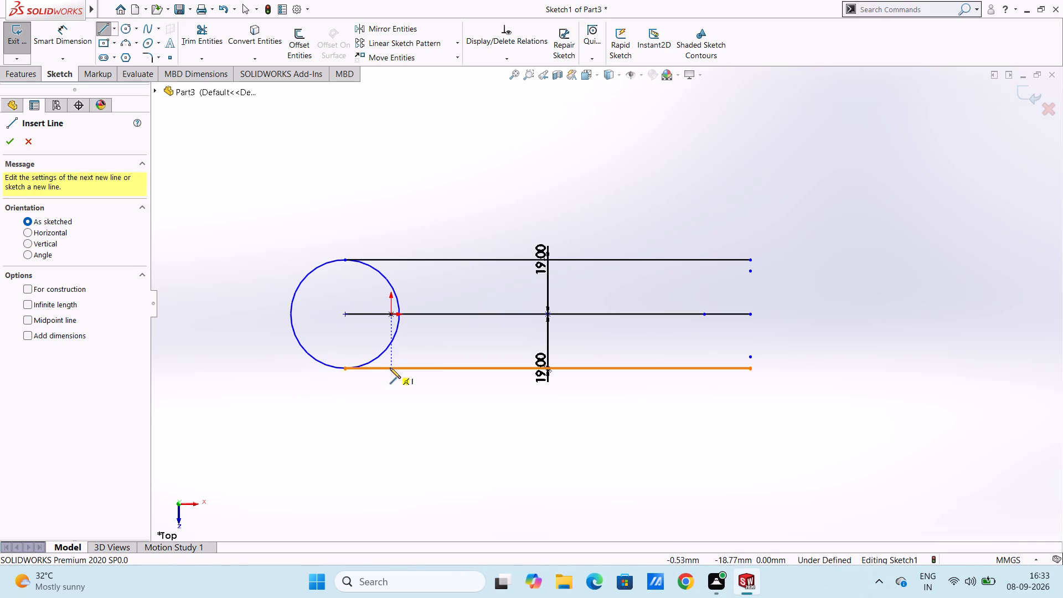
{"action": "left_click", "coordinate": [390, 367]}
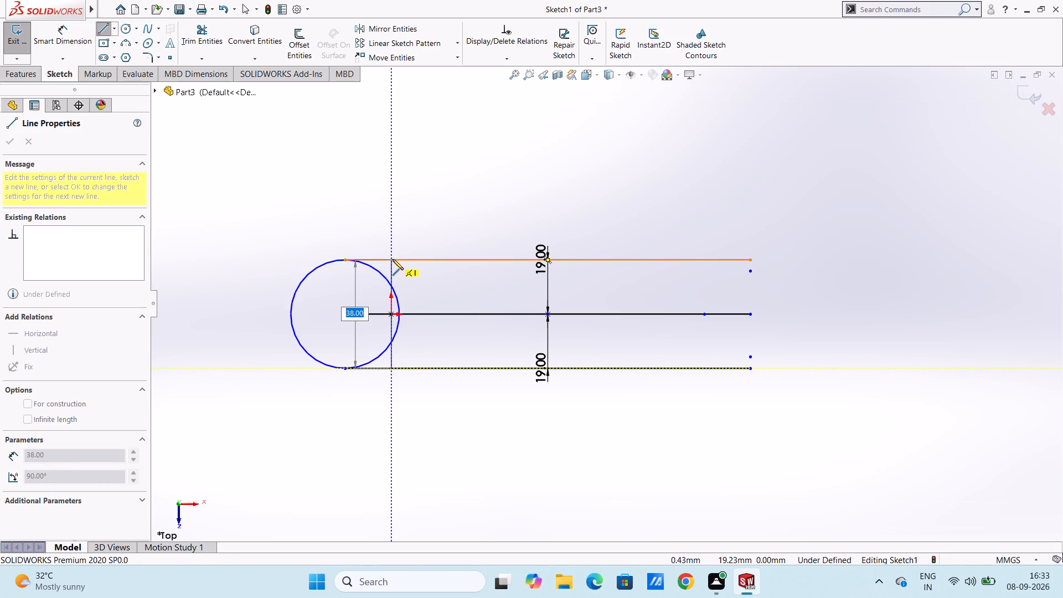
{"action": "left_click", "coordinate": [393, 259]}
{"action": "key", "text": "Escape"}
{"action": "key", "text": "Escape"}
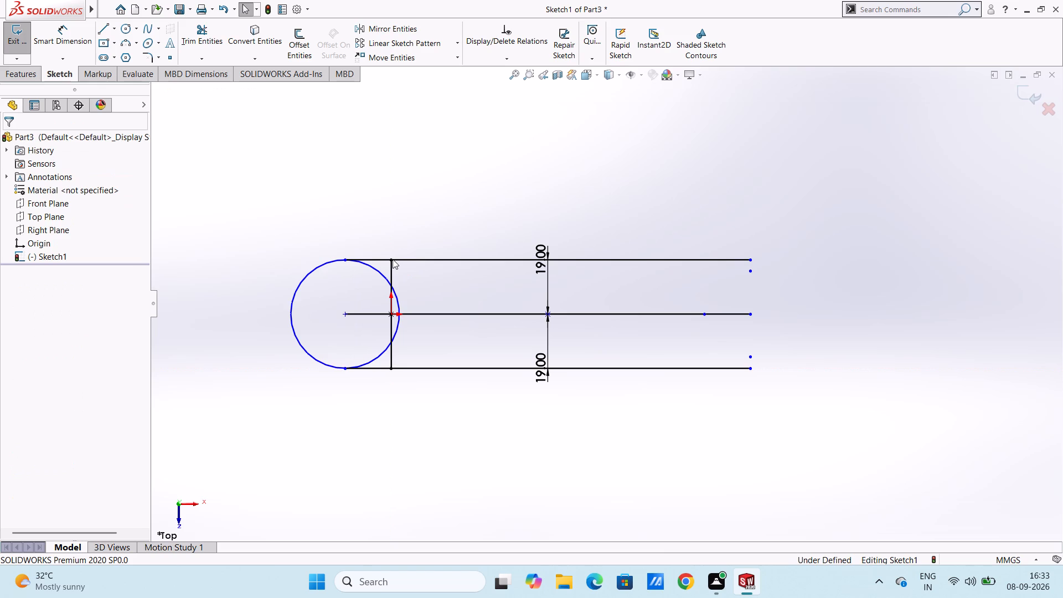
Trim away the half of the circle facing the sketch interior, keeping only the outer semicircular end arc.
{"action": "left_click", "coordinate": [193, 30]}
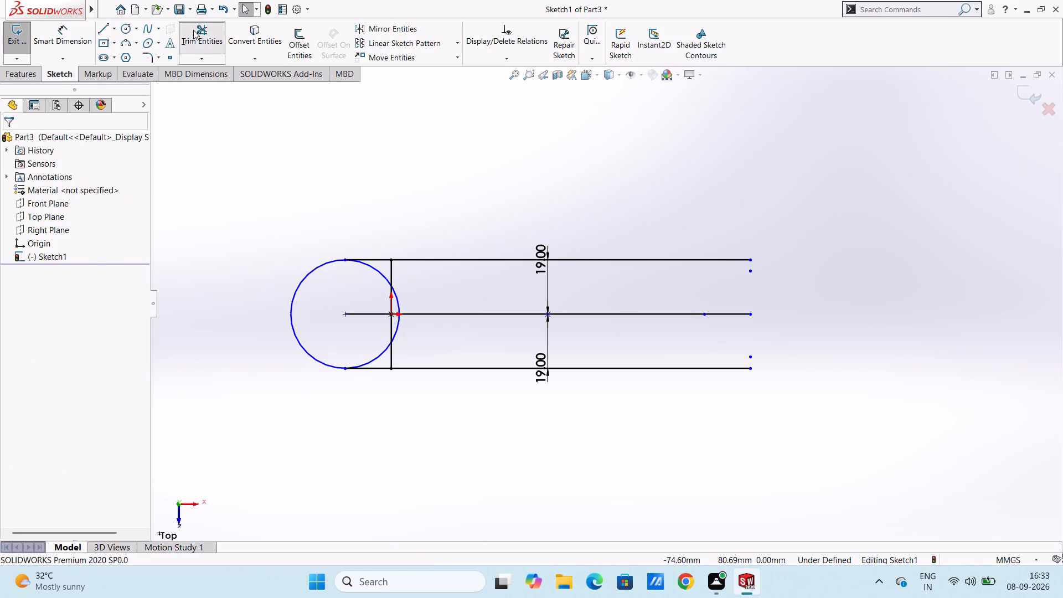
{"action": "left_click", "coordinate": [379, 272]}
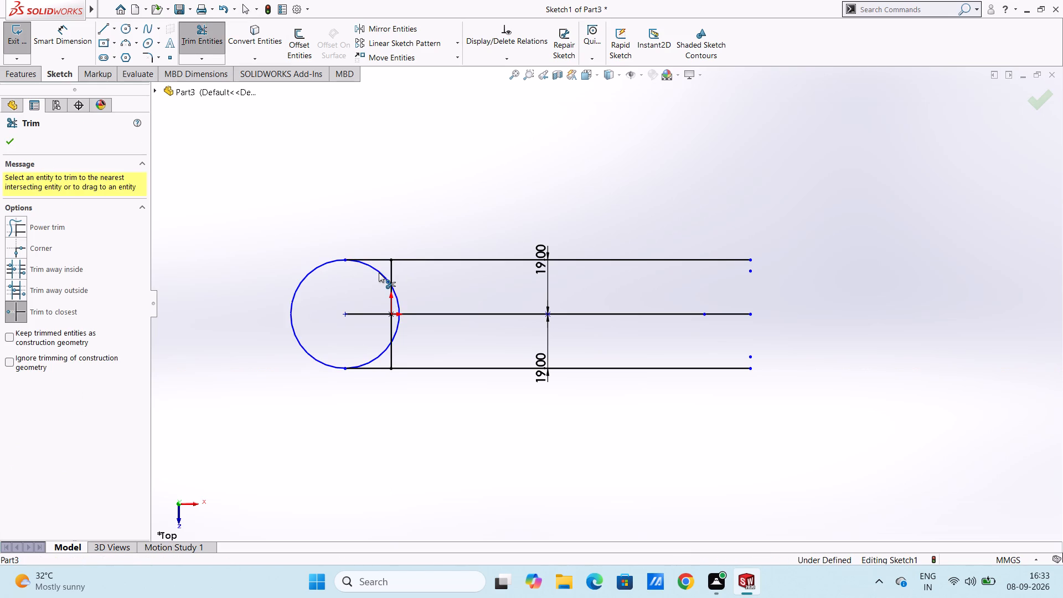
{"action": "left_click", "coordinate": [396, 293]}
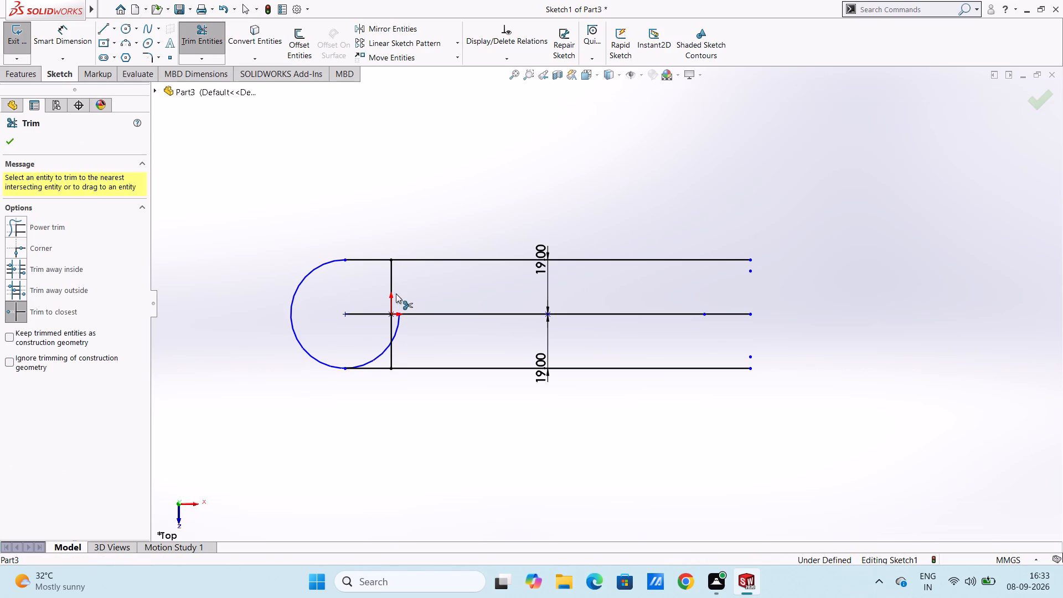
{"action": "left_click", "coordinate": [399, 320]}
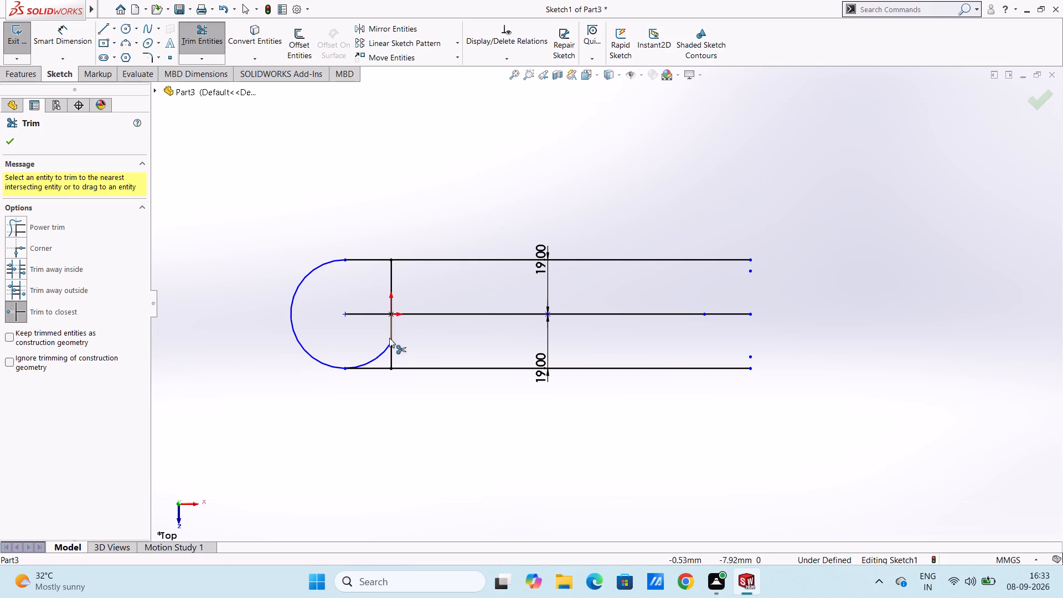
{"action": "left_click", "coordinate": [384, 351]}
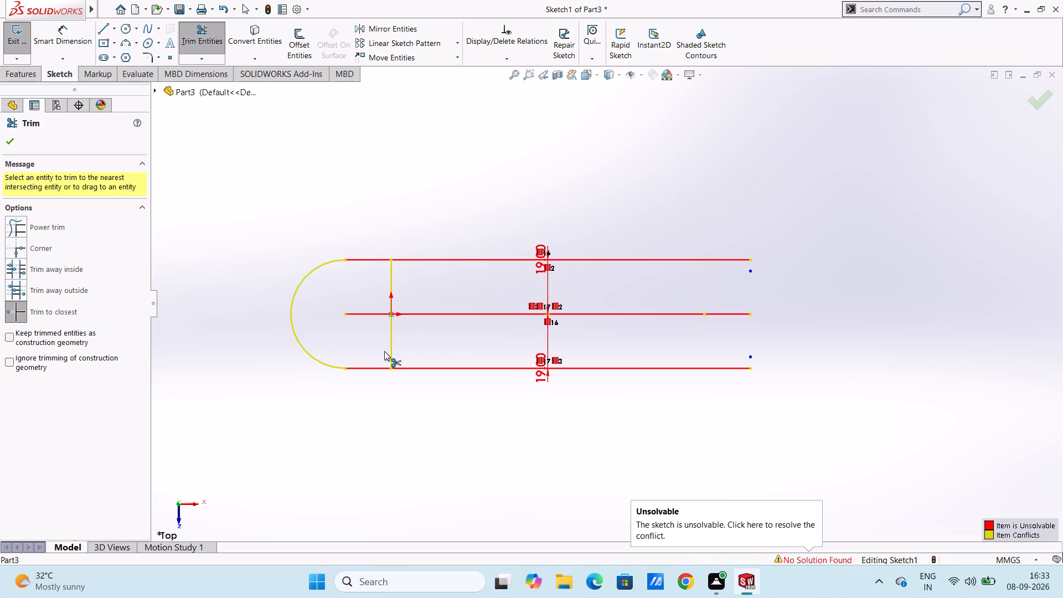
{"action": "key", "text": "Escape"}
{"action": "key", "text": "Escape"}
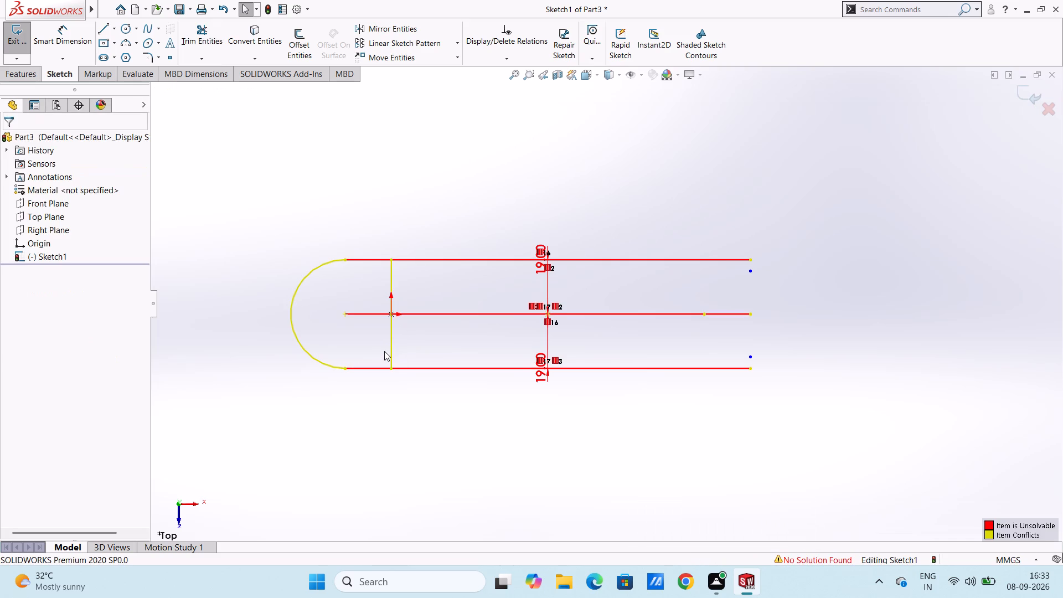
Delete the 19 mm offset dimension between the centre line and the upper long line.
{"action": "left_click", "coordinate": [544, 264]}
{"action": "key", "text": "Delete"}
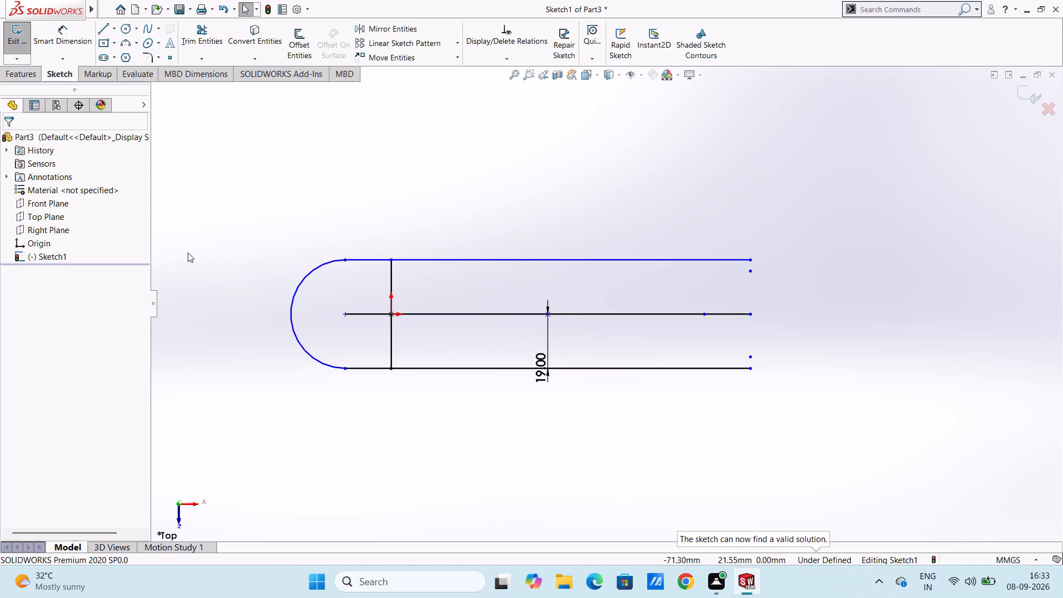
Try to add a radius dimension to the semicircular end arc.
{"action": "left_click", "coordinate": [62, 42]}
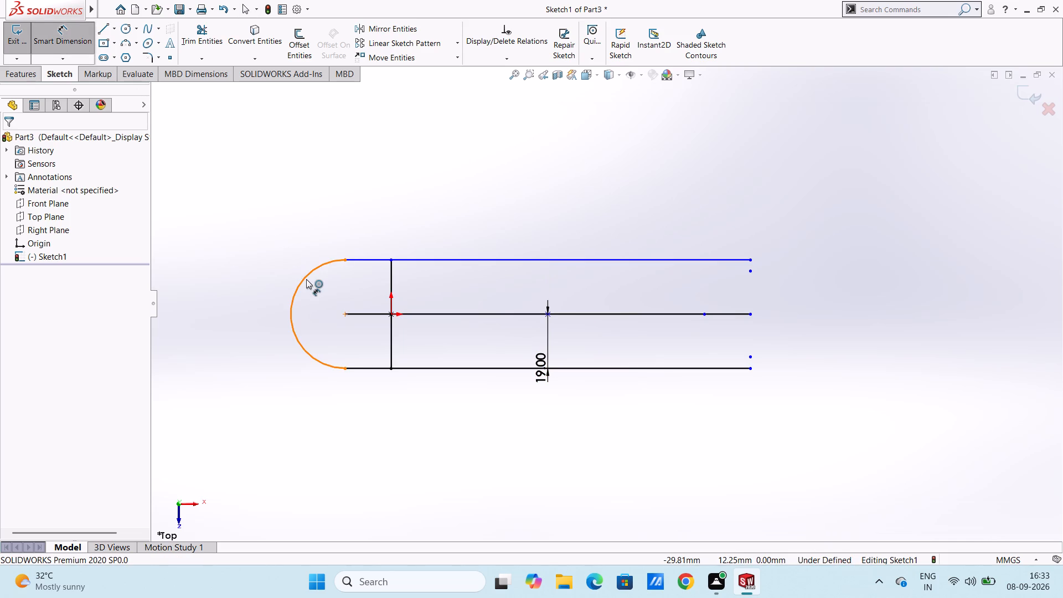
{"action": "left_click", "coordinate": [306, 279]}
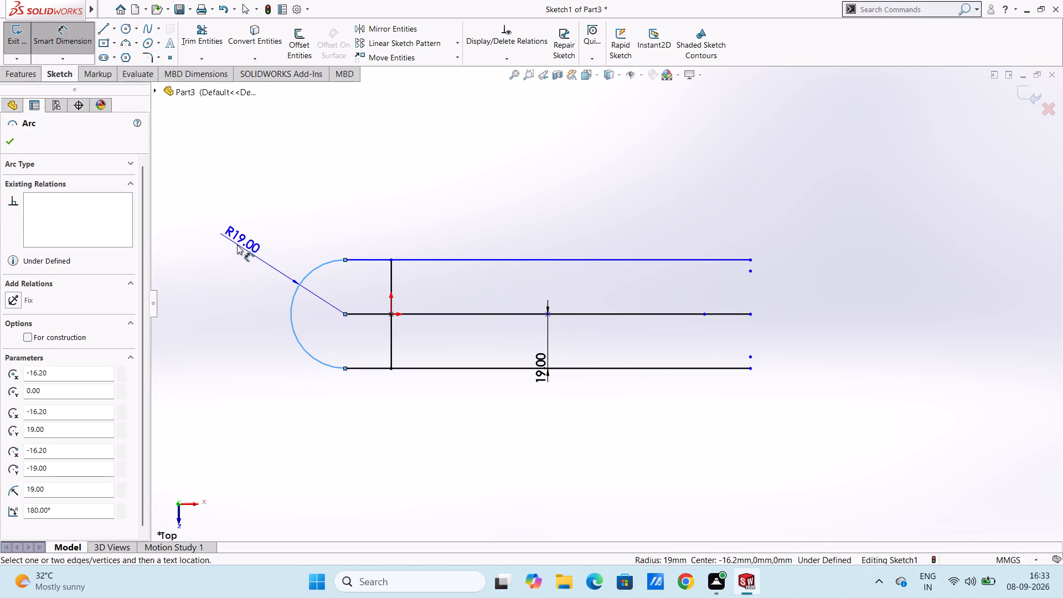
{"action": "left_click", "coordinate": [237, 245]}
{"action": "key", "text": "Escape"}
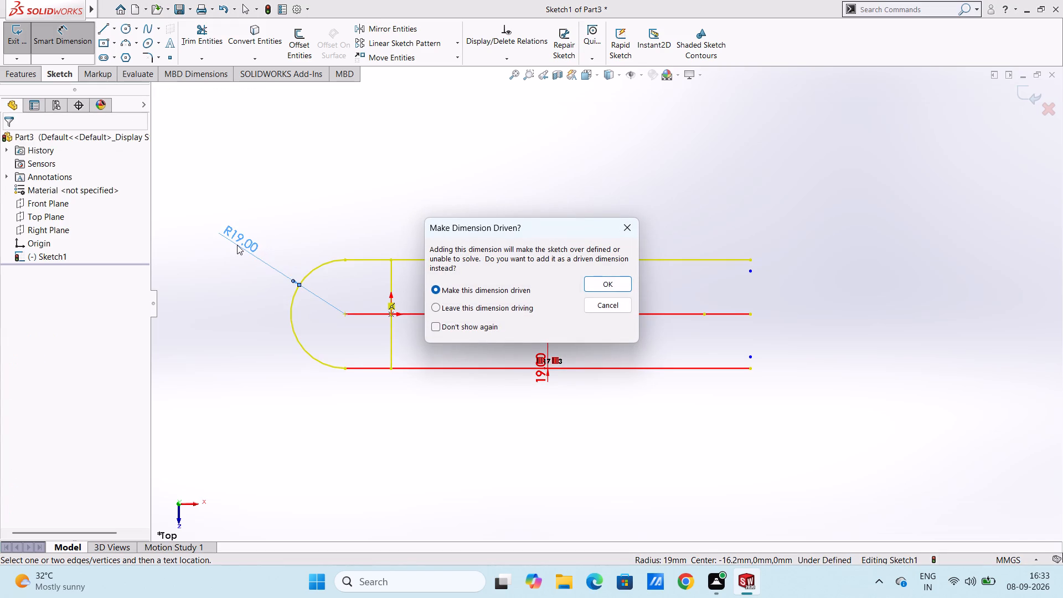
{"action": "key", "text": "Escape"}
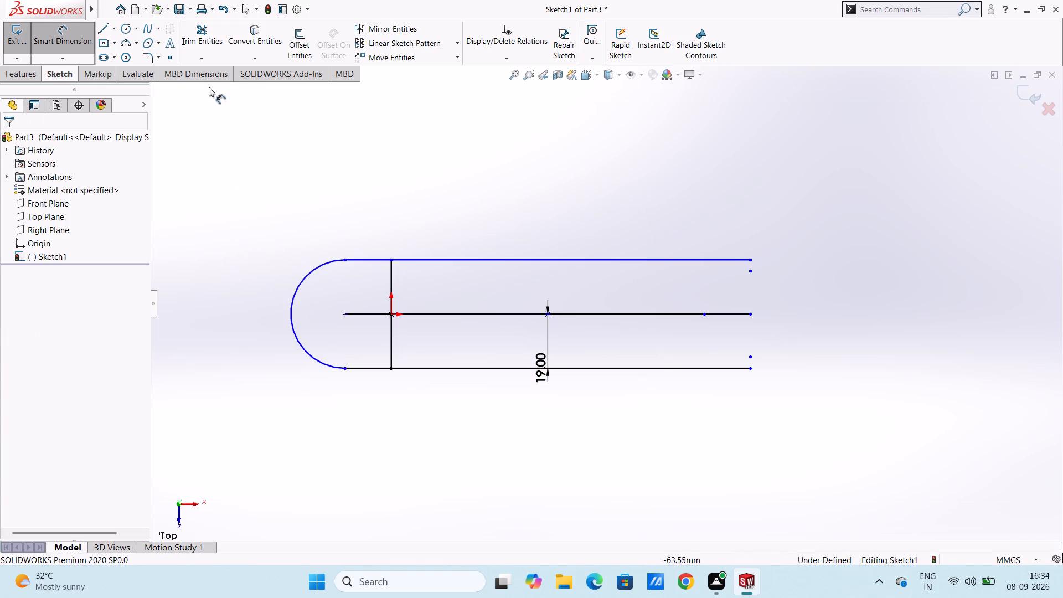
Trim the upper and lower long offset lines back to the vertical line through the origin.
{"action": "left_click", "coordinate": [195, 31]}
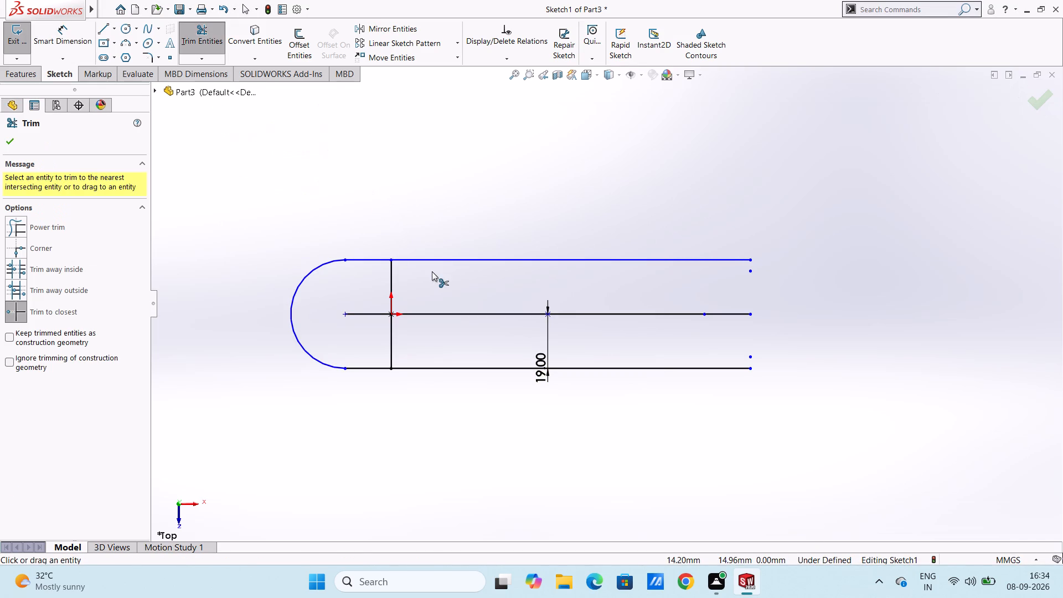
{"action": "left_click", "coordinate": [446, 259]}
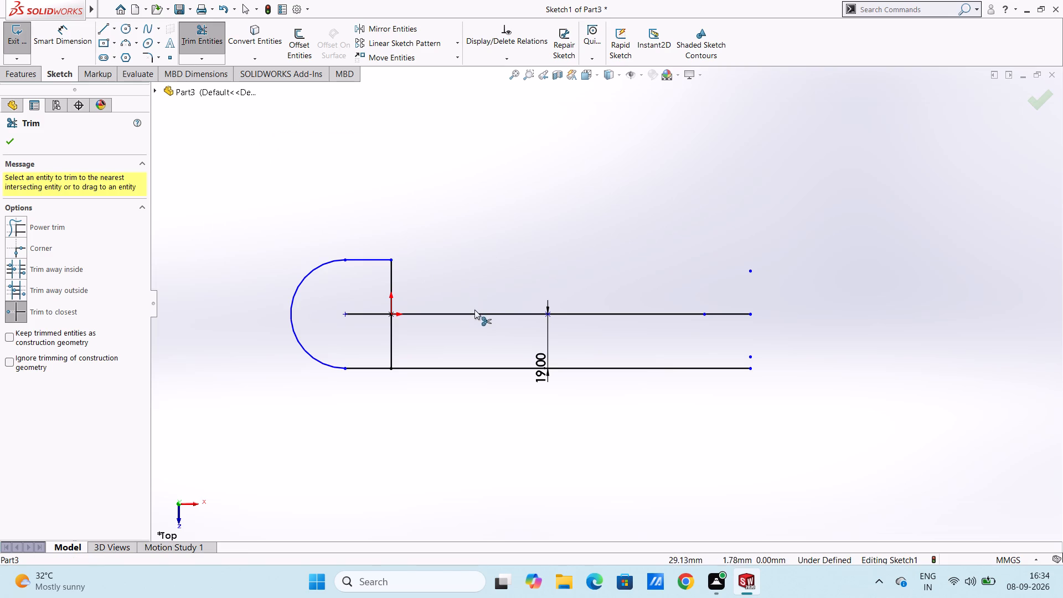
{"action": "left_click", "coordinate": [477, 368]}
{"action": "key", "text": "Escape"}
{"action": "key", "text": "Escape"}
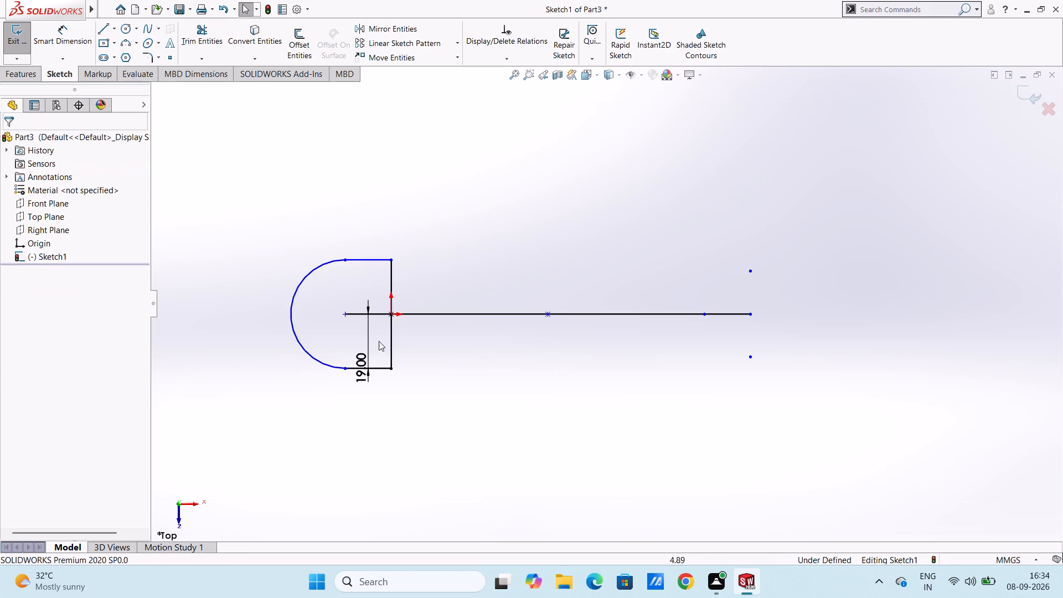
Delete the remaining 19 mm offset dimension between the centre line and the lower short line.
{"action": "left_click", "coordinate": [363, 346]}
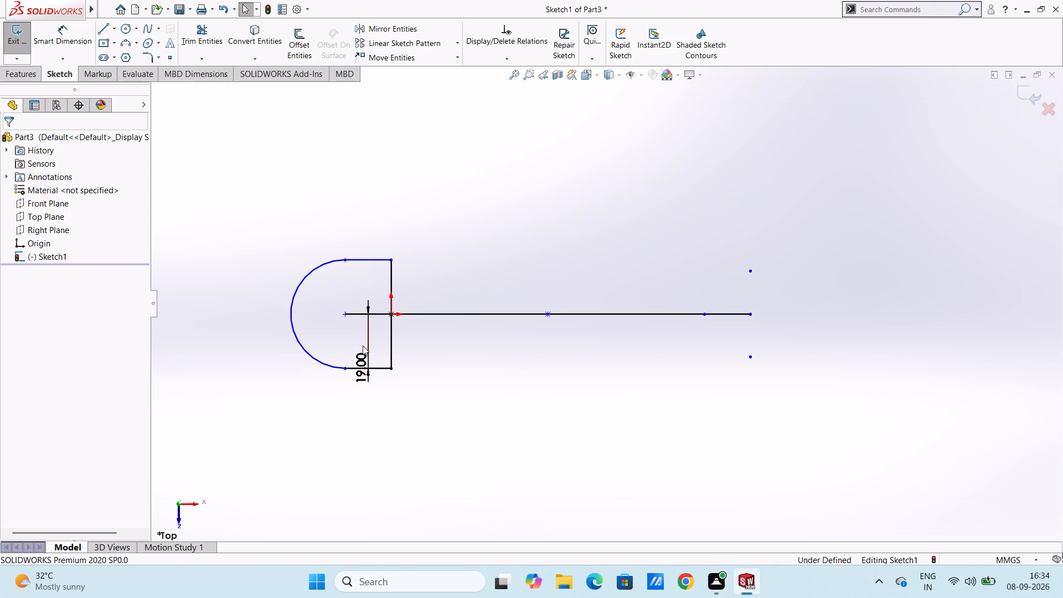
{"action": "left_click", "coordinate": [367, 350]}
{"action": "key", "text": "Delete"}
Add a 38 mm length dimension to the vertical line through the origin.
{"action": "left_click", "coordinate": [71, 38]}
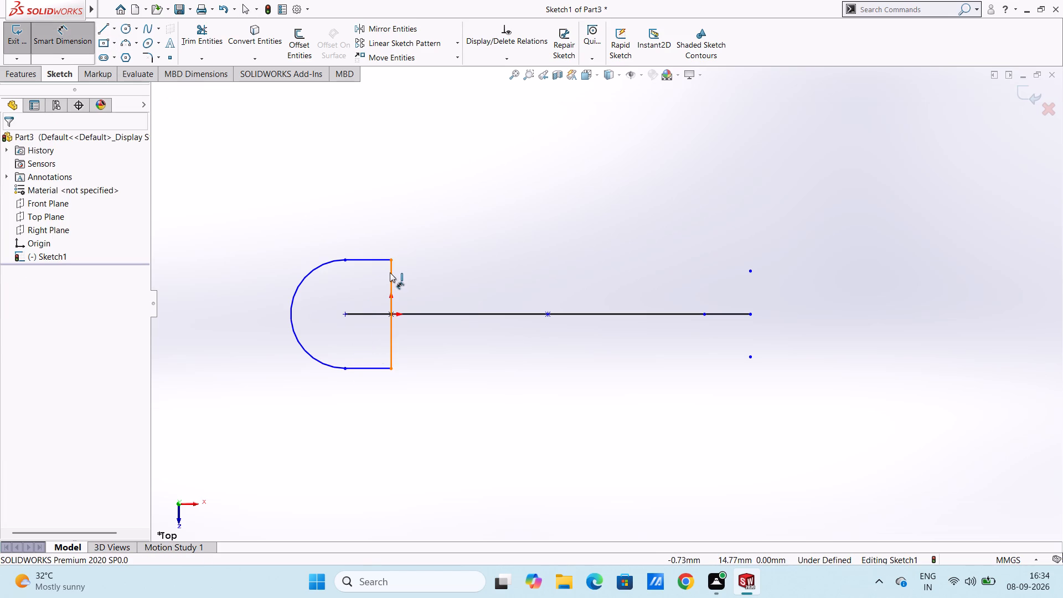
{"action": "left_click", "coordinate": [390, 272]}
{"action": "left_click", "coordinate": [474, 275]}
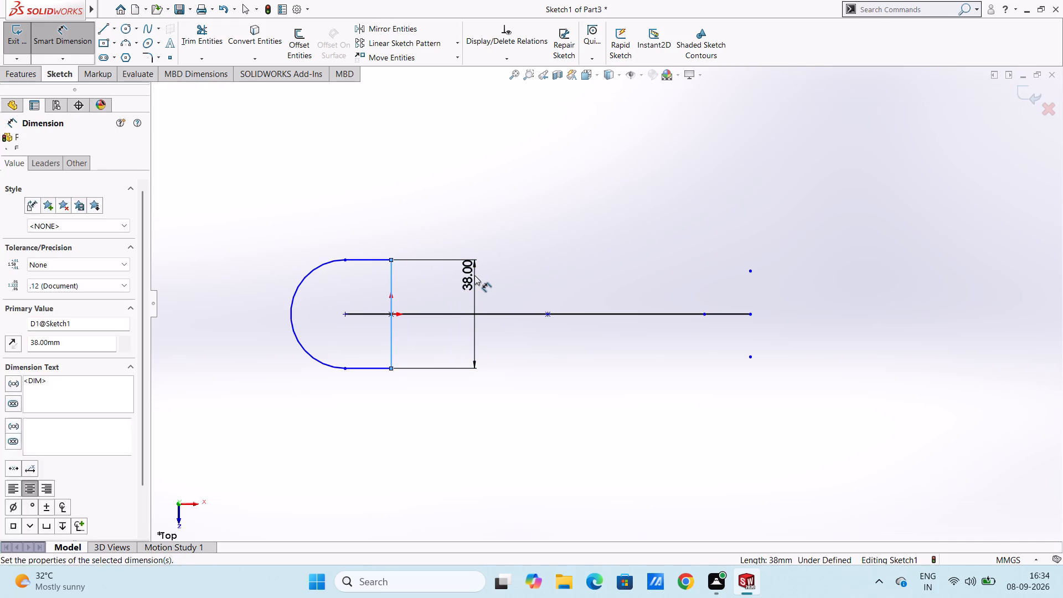
{"action": "key", "text": "Return"}
{"action": "left_click", "coordinate": [488, 276]}
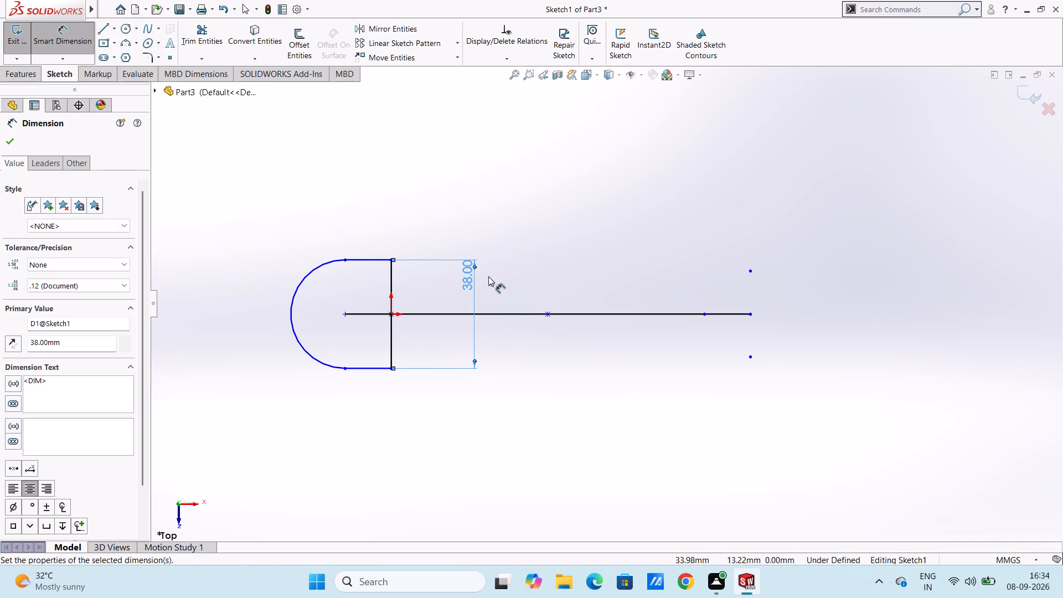
Add a 19 mm vertical dimension between the origin and the upper end of the vertical line.
{"action": "left_click", "coordinate": [390, 260]}
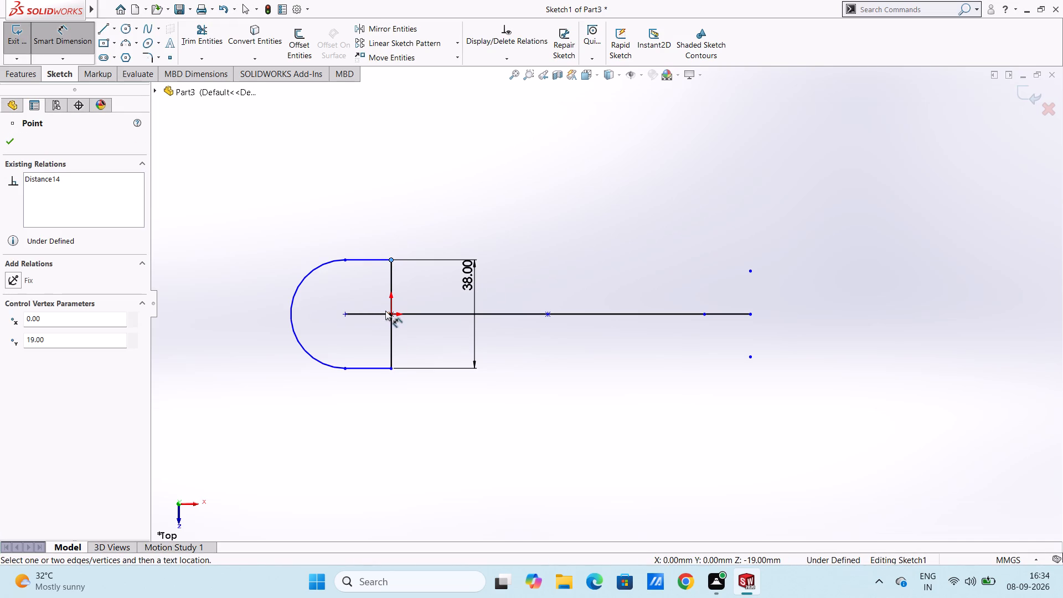
{"action": "left_click", "coordinate": [389, 314]}
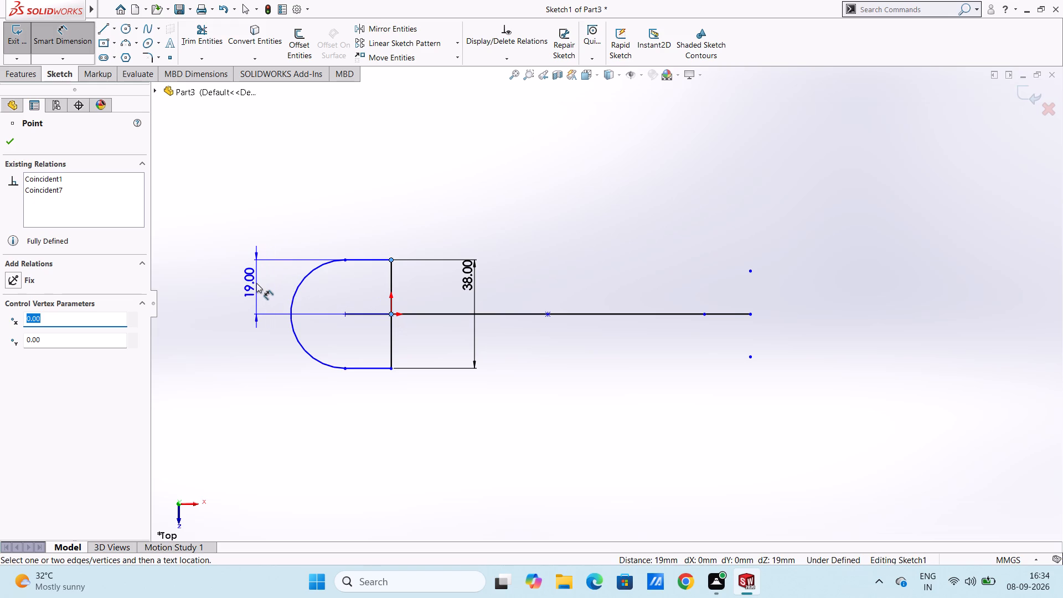
{"action": "left_click", "coordinate": [256, 283]}
{"action": "key", "text": "Return"}
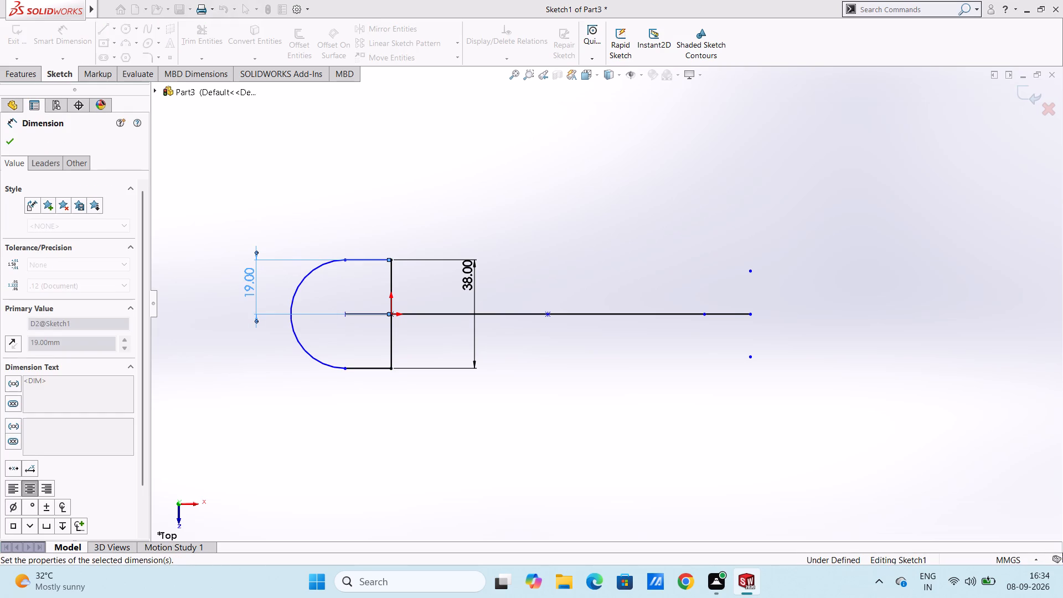
{"action": "left_click", "coordinate": [262, 282]}
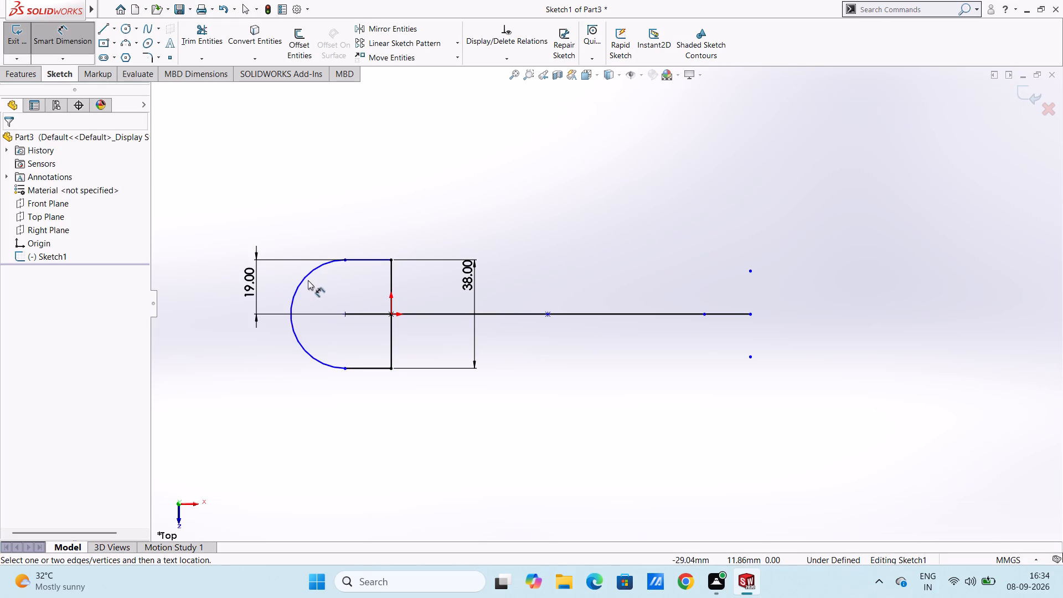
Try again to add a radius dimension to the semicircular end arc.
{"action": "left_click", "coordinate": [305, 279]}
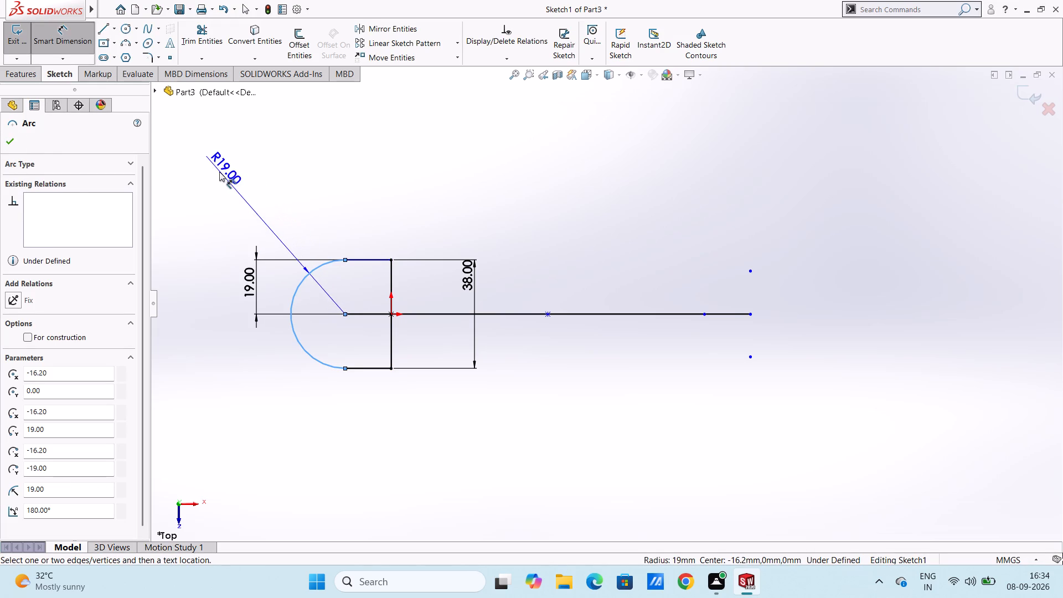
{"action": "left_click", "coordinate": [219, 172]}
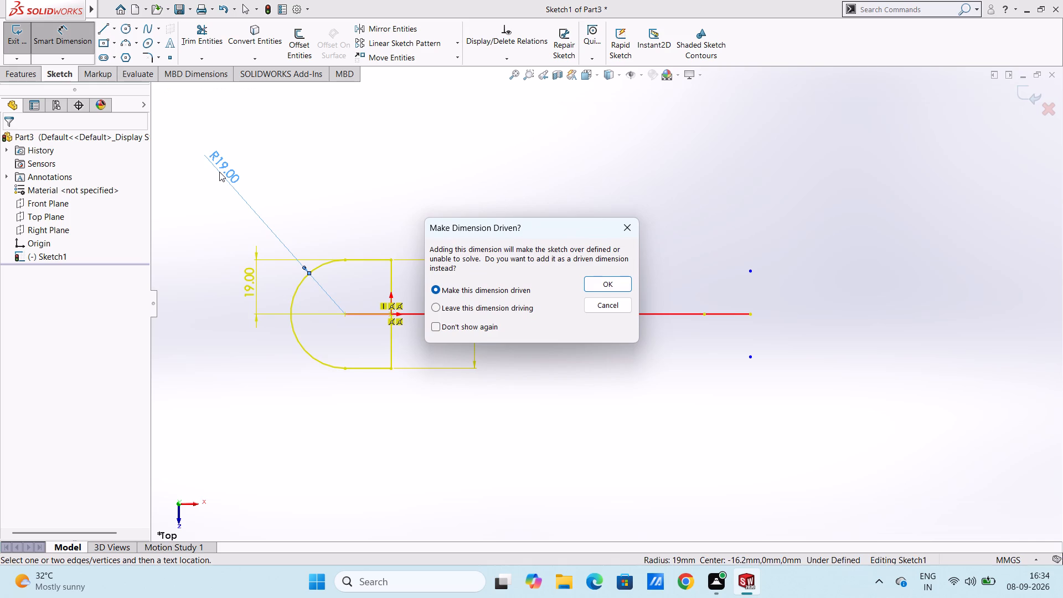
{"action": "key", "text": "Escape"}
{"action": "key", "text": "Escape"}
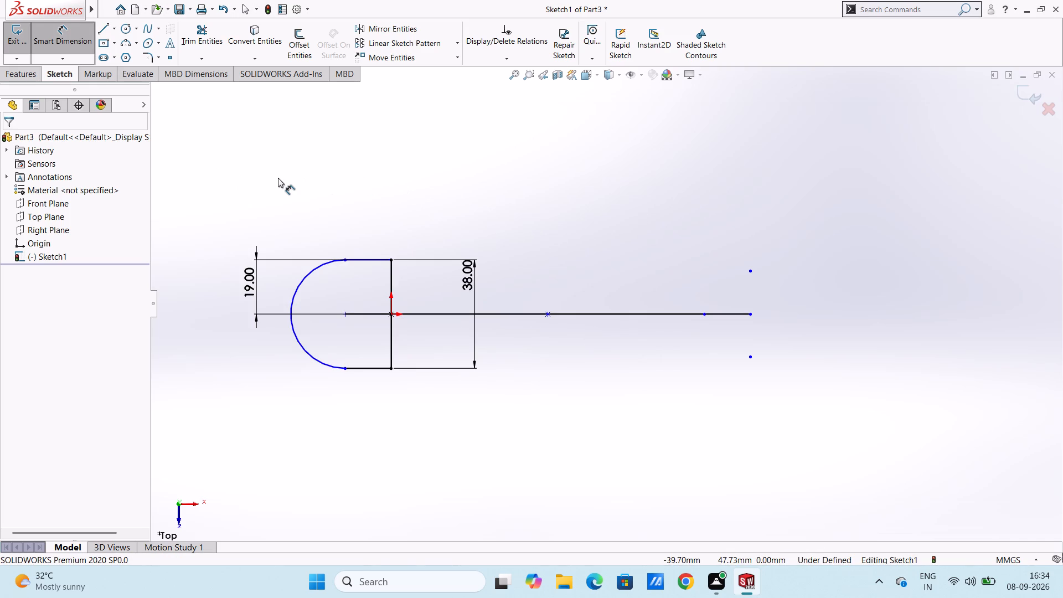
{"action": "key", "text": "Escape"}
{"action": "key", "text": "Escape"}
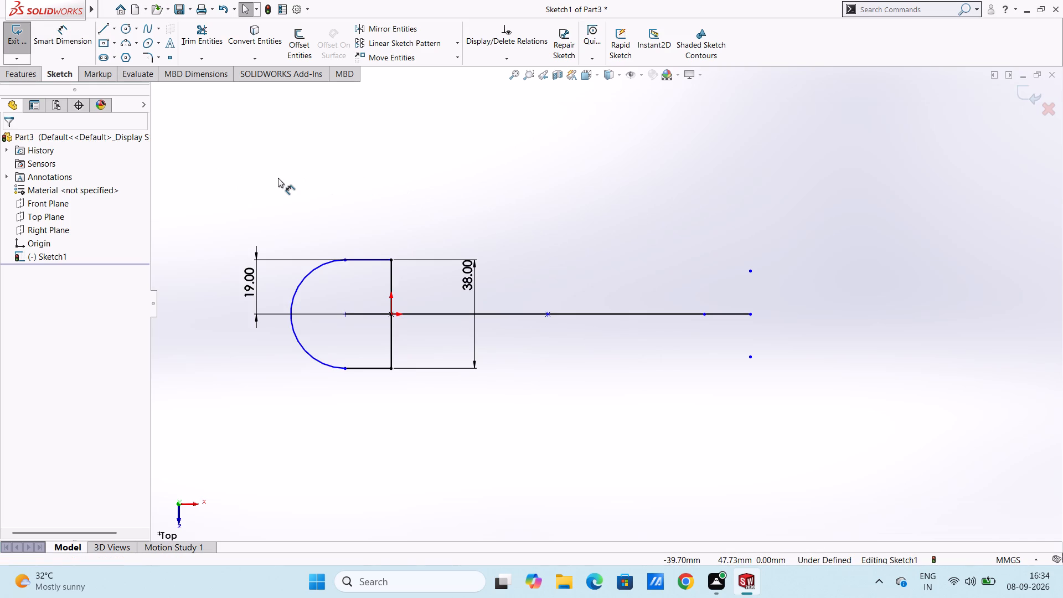
Sketch a vertical construction centerline about 38 mm long, centred on the midpoint of the long horizontal line.
{"action": "left_click", "coordinate": [116, 31]}
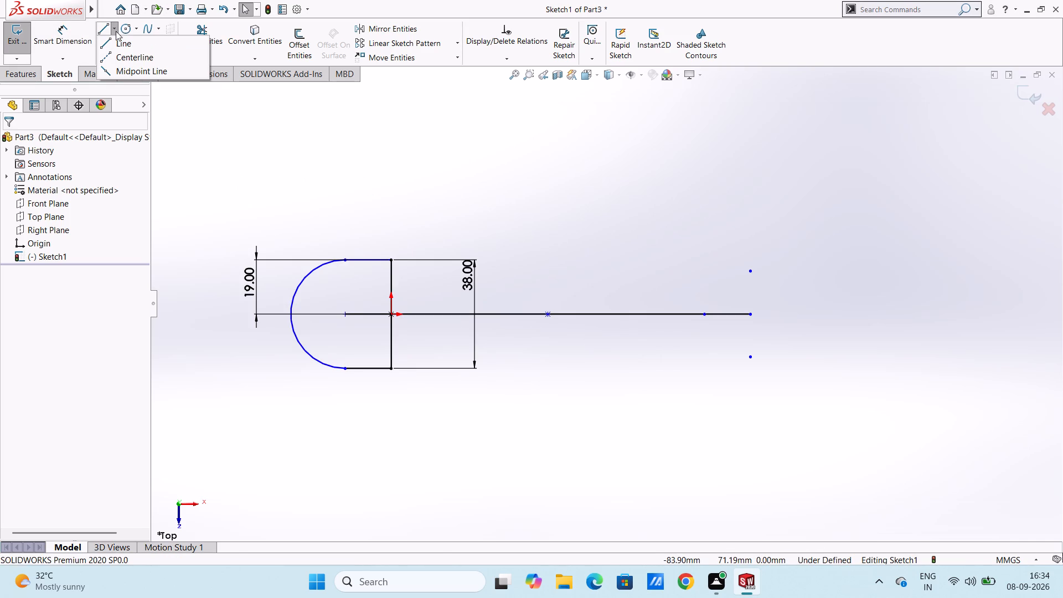
{"action": "left_click", "coordinate": [122, 55]}
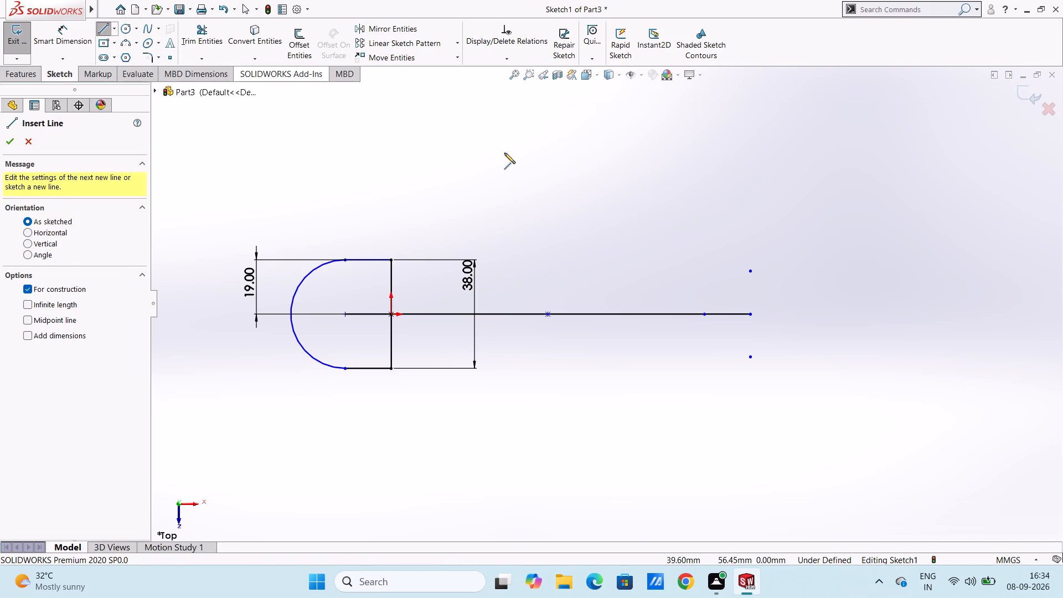
{"action": "left_click", "coordinate": [548, 368]}
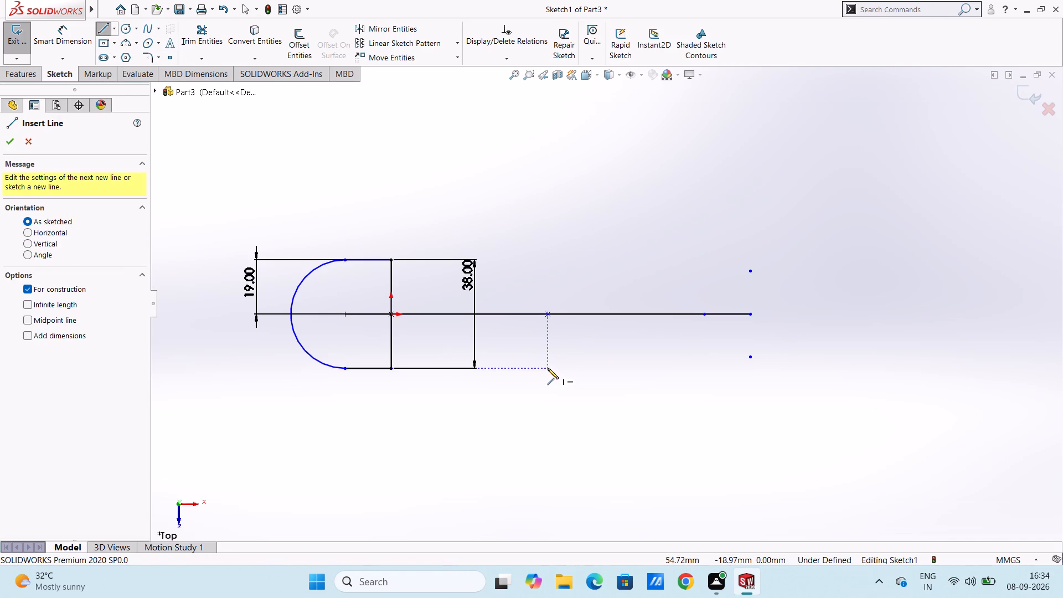
{"action": "left_click", "coordinate": [546, 259]}
{"action": "key", "text": "Escape"}
{"action": "key", "text": "Escape"}
{"action": "key", "text": "Escape"}
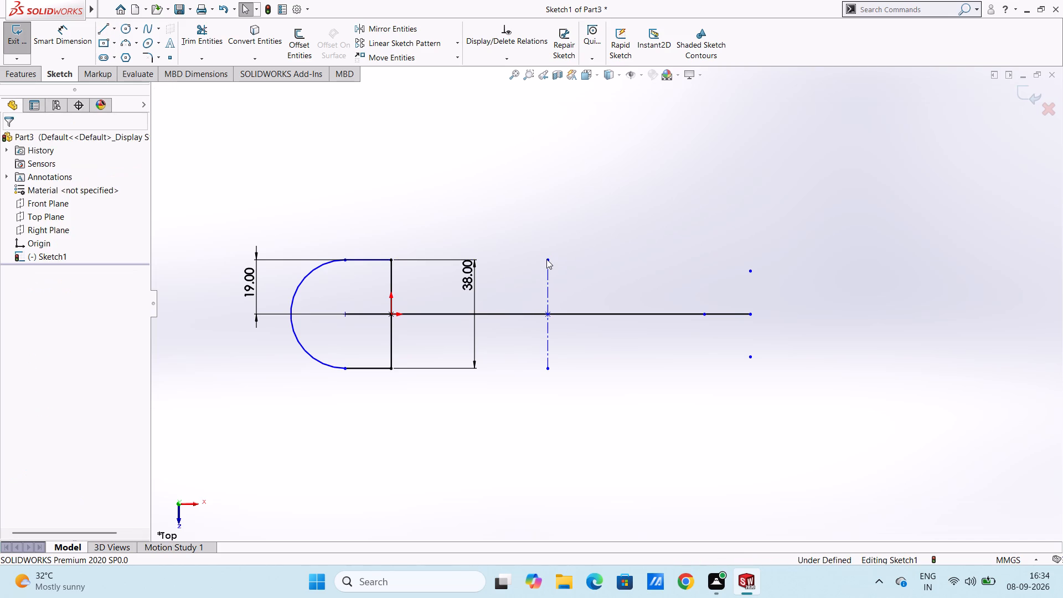
Mirror the rounded end profile, its arc, two short horizontal lines and vertical line, about the vertical centerline, keeping the original.
{"action": "left_click", "coordinate": [296, 287]}
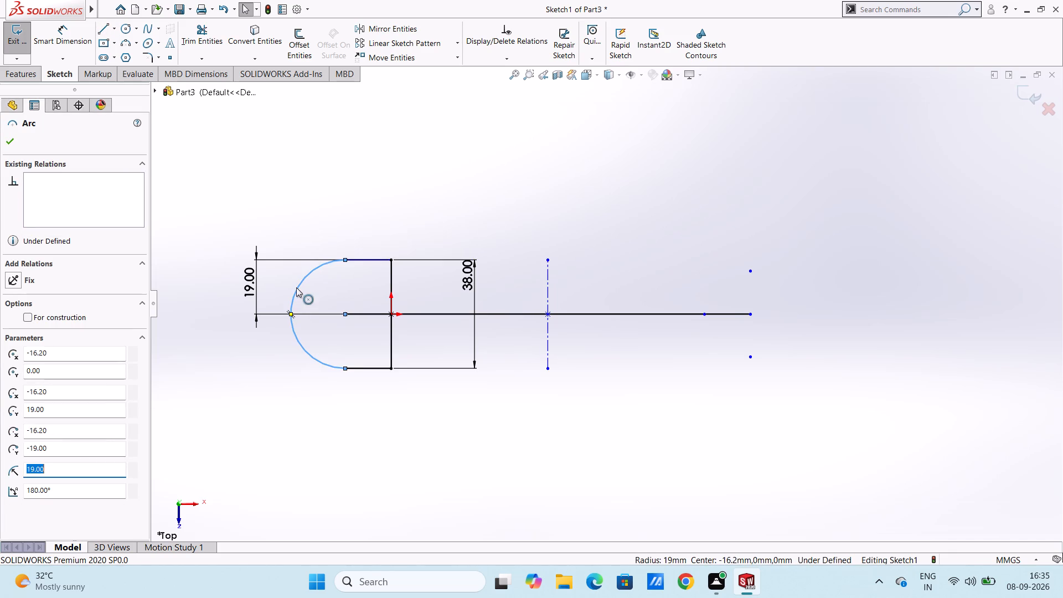
{"action": "left_click", "coordinate": [360, 257], "text": "ctrl"}
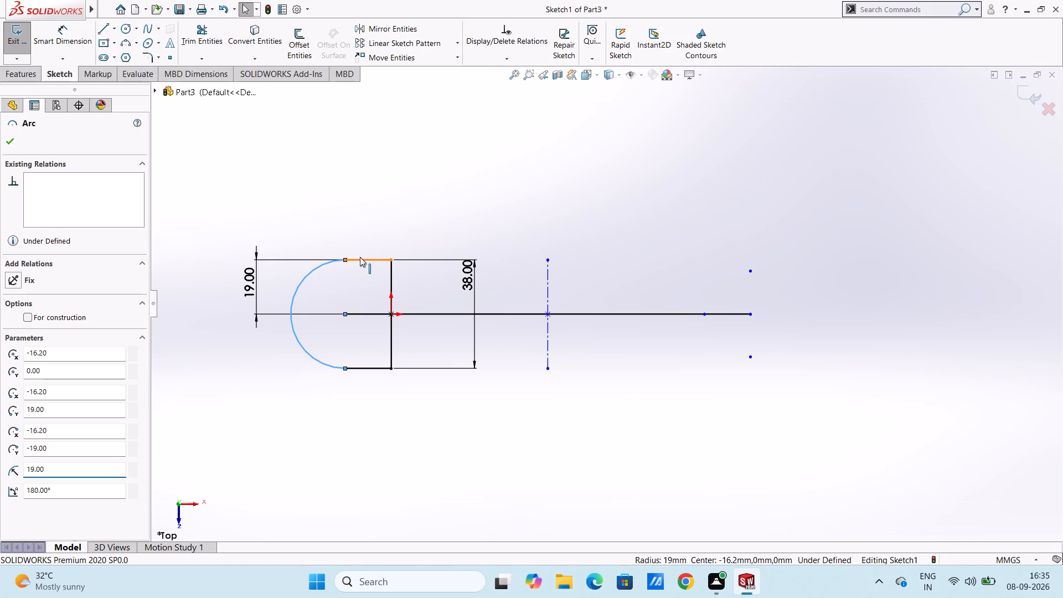
{"action": "left_click", "coordinate": [391, 279], "text": "ctrl"}
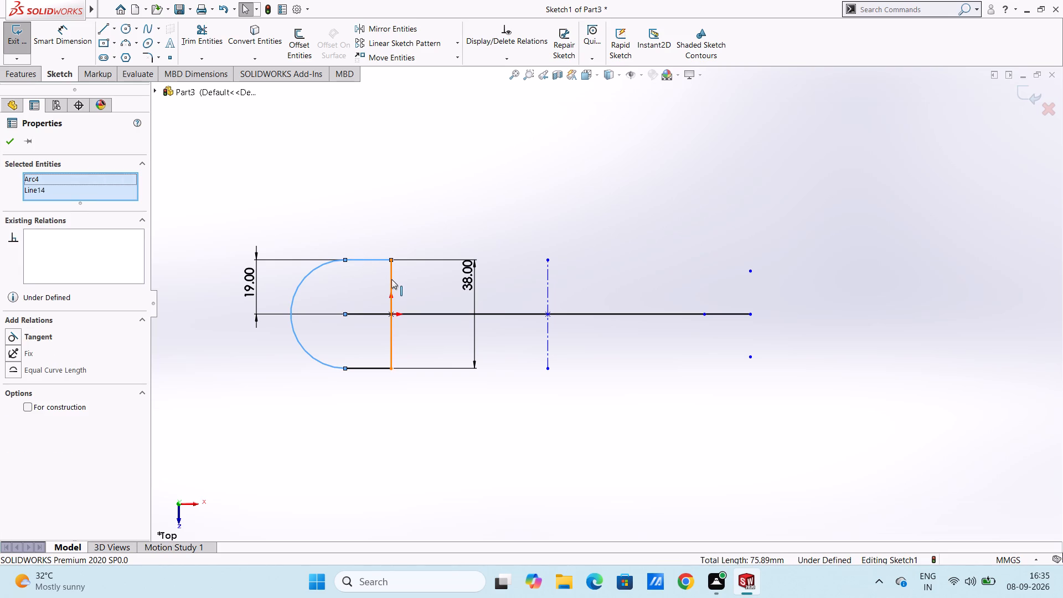
{"action": "left_click", "coordinate": [375, 367], "text": "ctrl"}
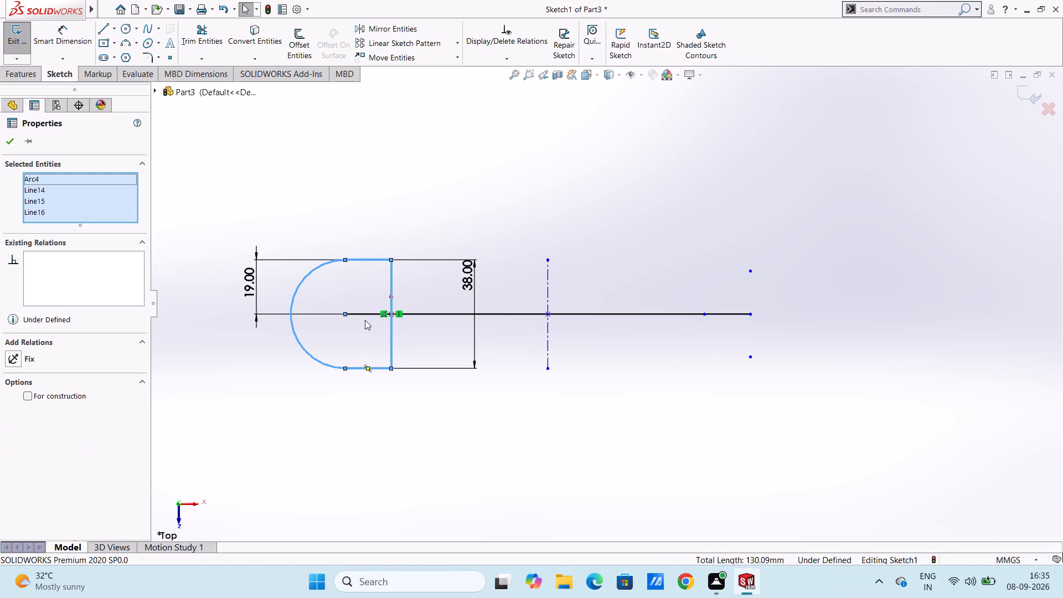
{"action": "left_click", "coordinate": [409, 31]}
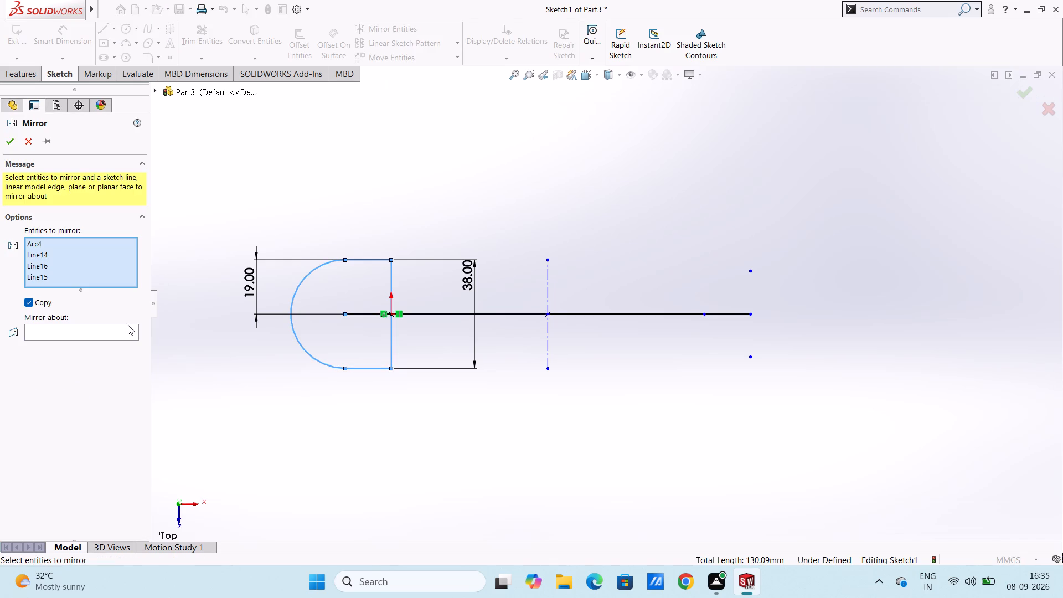
{"action": "left_click", "coordinate": [127, 326]}
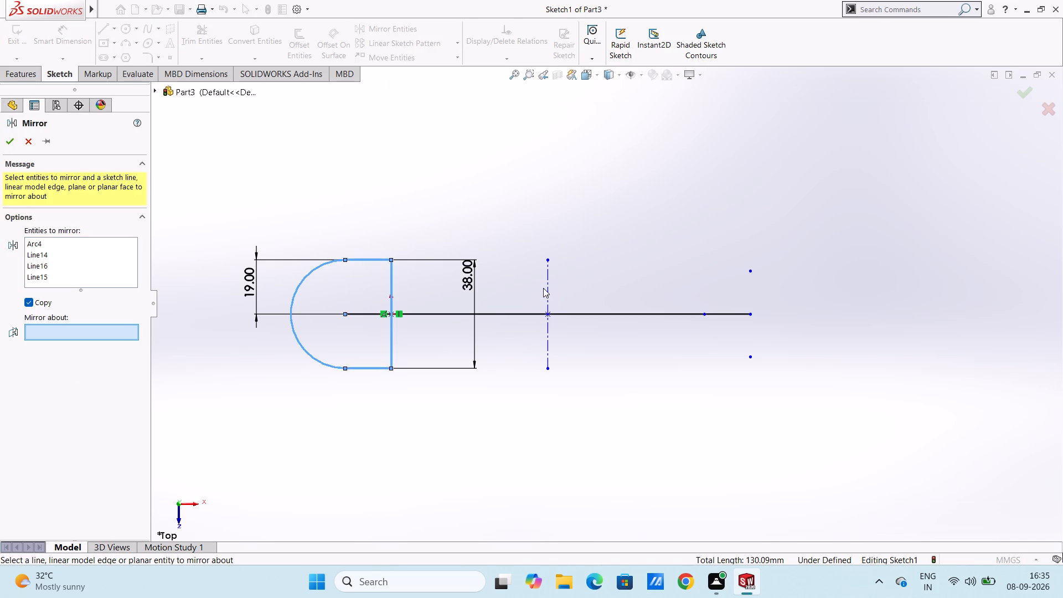
{"action": "left_click", "coordinate": [549, 287]}
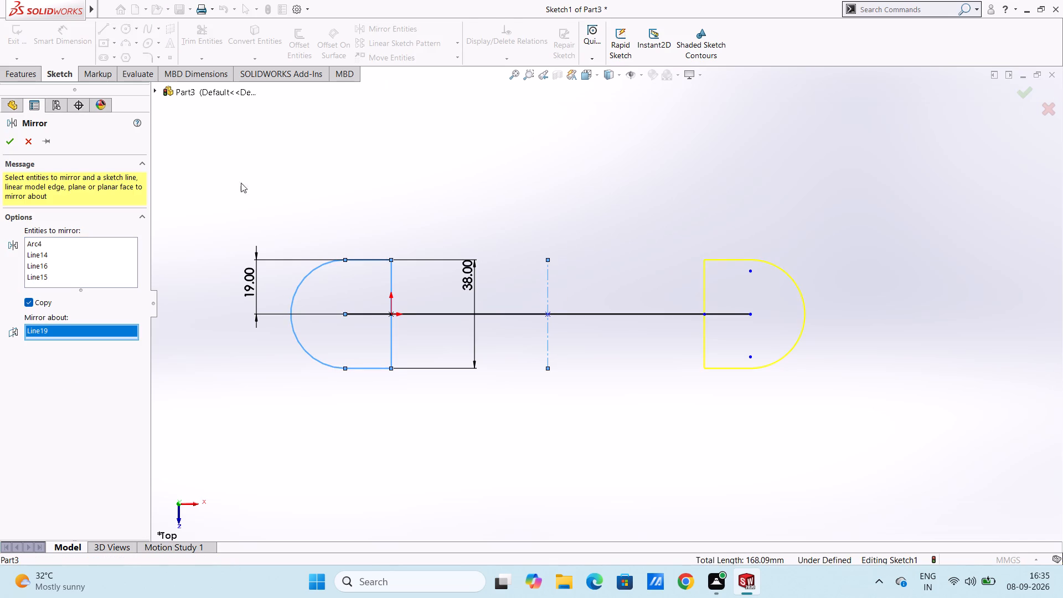
{"action": "left_click", "coordinate": [8, 140]}
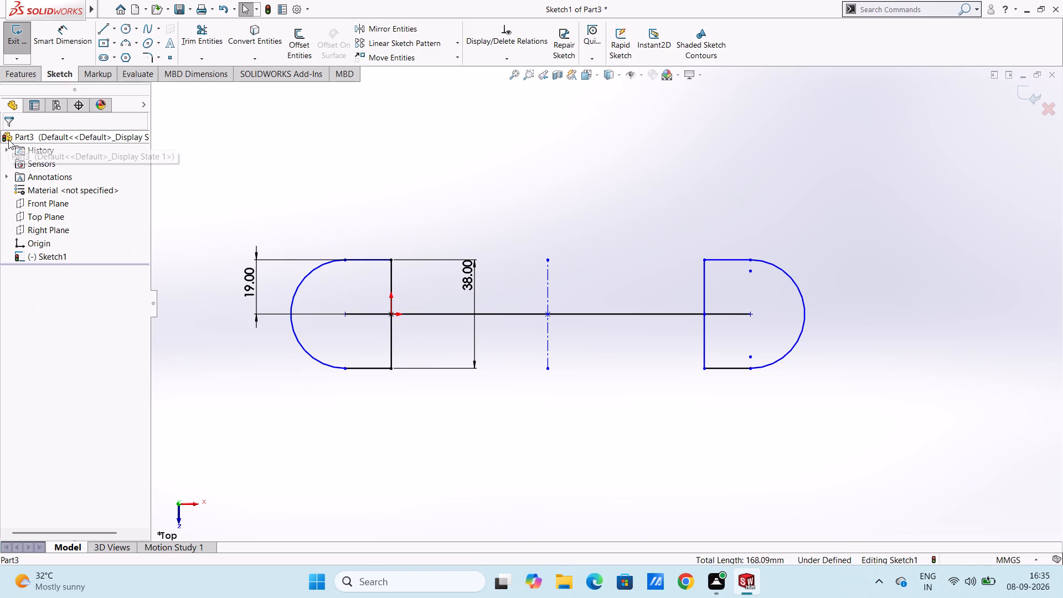
{"action": "left_click", "coordinate": [280, 125]}
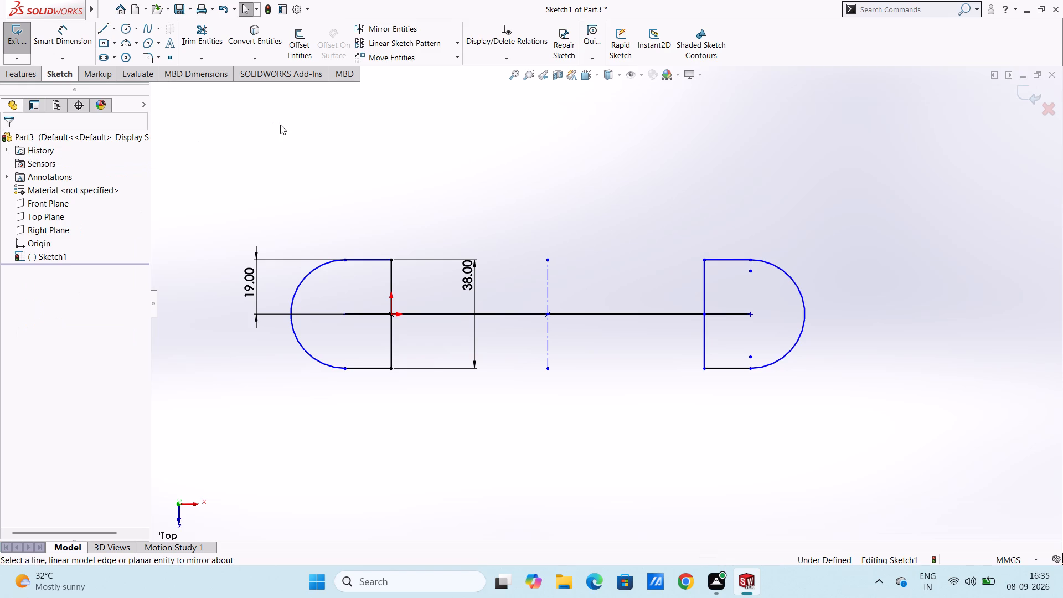
Add a 142 mm horizontal dimension between the centres of the two end arcs.
{"action": "left_click", "coordinate": [44, 40]}
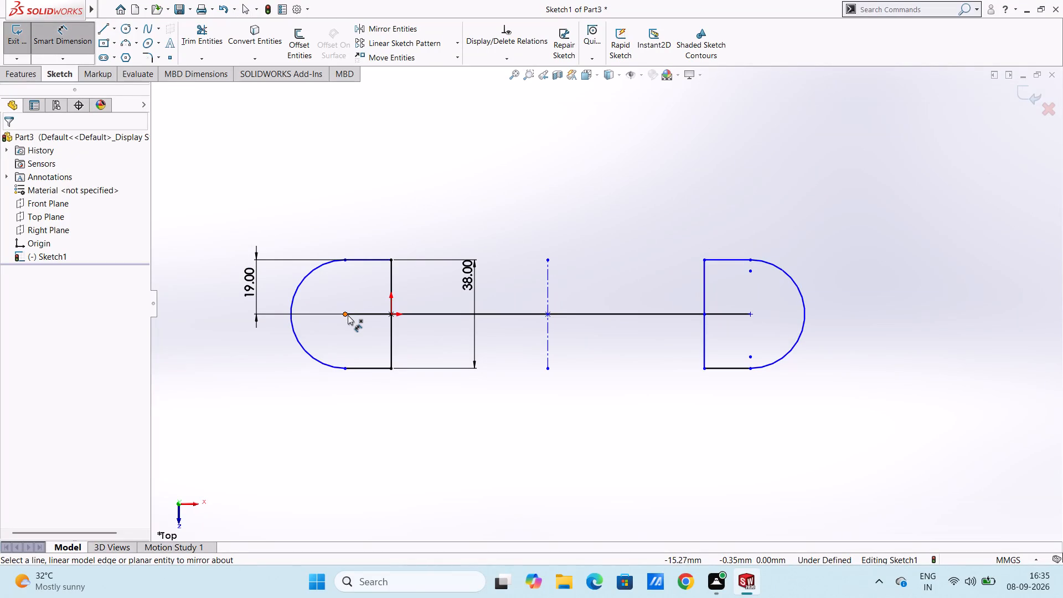
{"action": "left_click", "coordinate": [347, 315]}
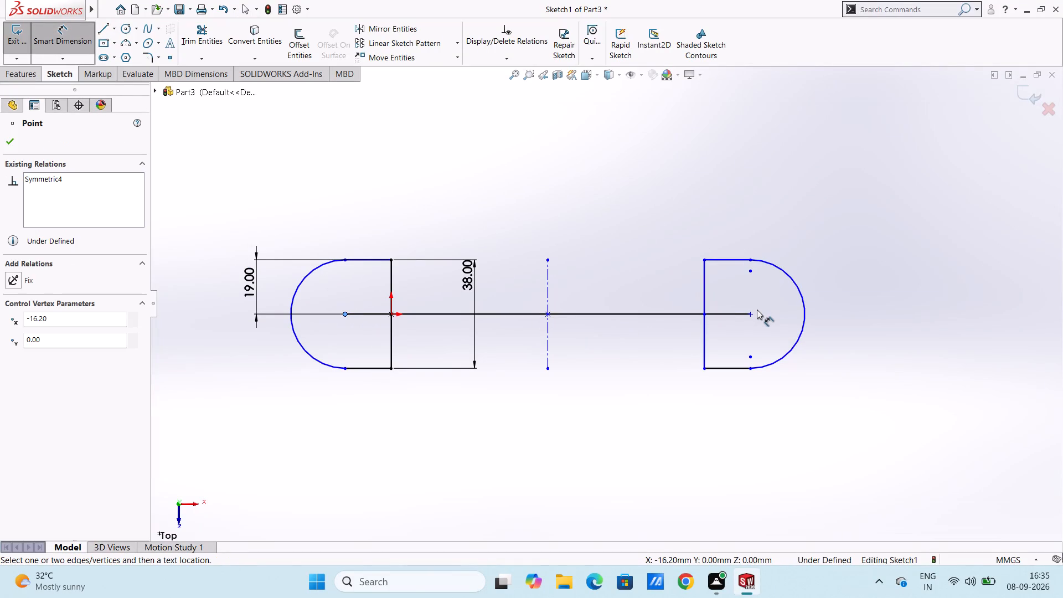
{"action": "left_click", "coordinate": [752, 313]}
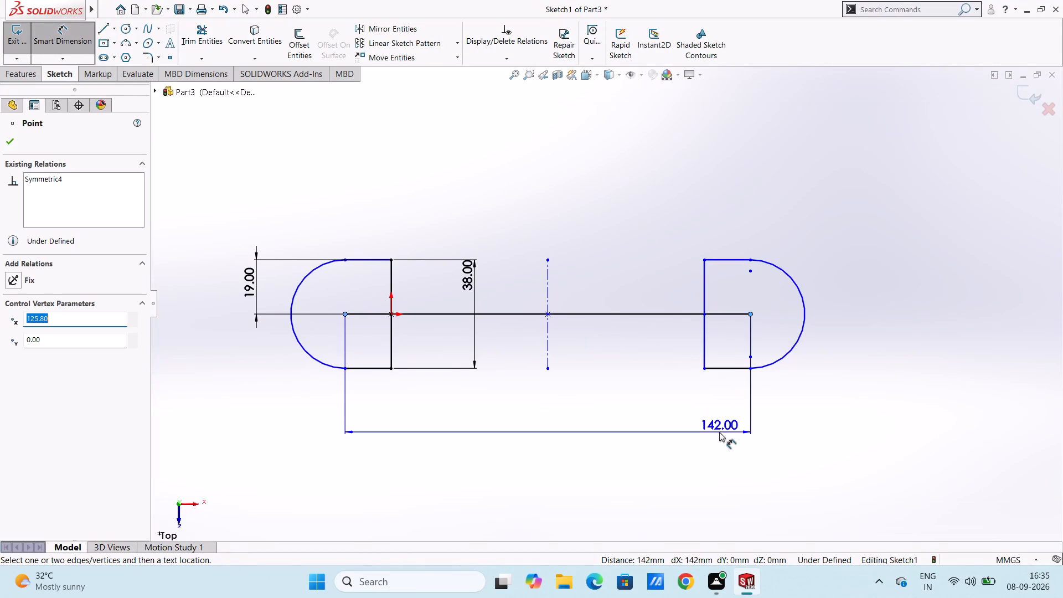
{"action": "left_click", "coordinate": [720, 459]}
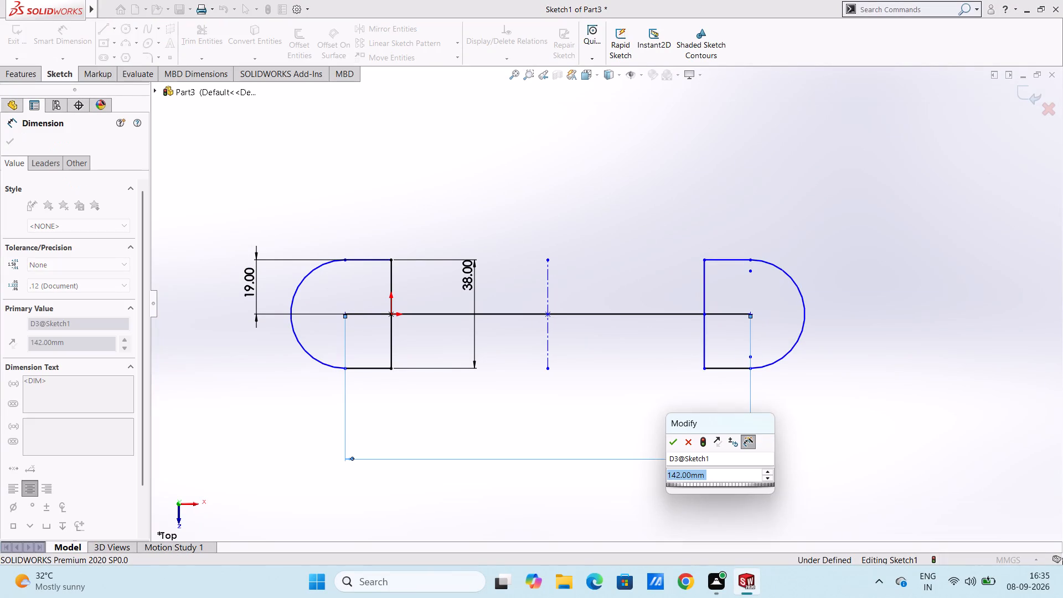
{"action": "key", "text": "Return"}
{"action": "left_click", "coordinate": [683, 385]}
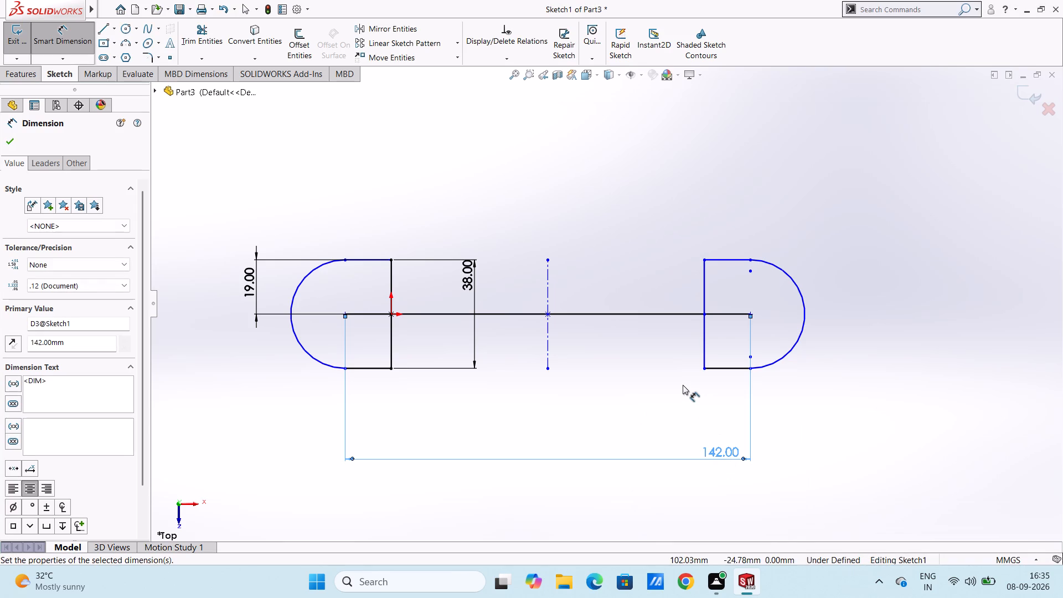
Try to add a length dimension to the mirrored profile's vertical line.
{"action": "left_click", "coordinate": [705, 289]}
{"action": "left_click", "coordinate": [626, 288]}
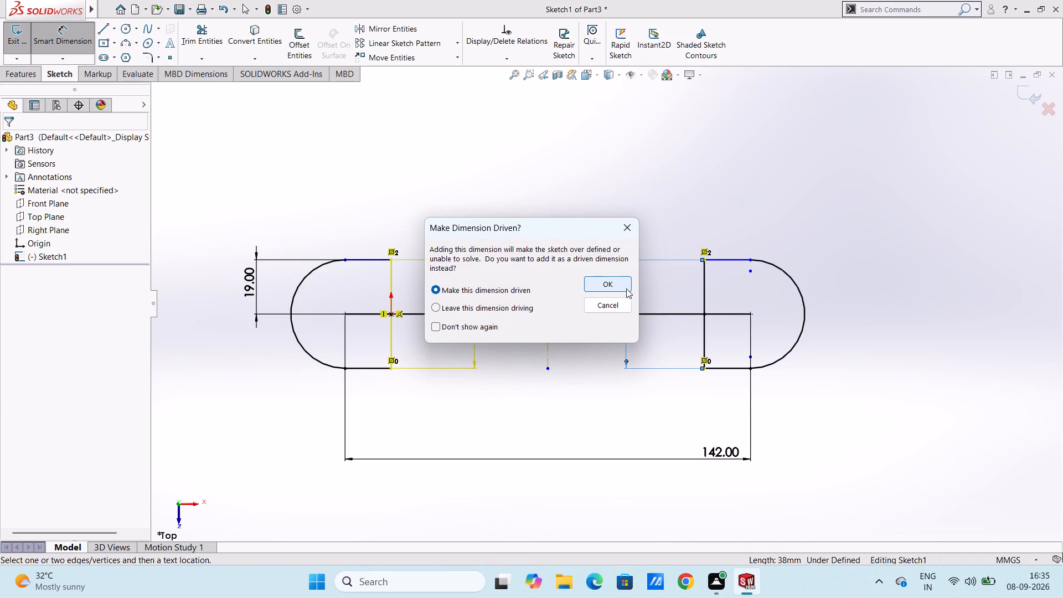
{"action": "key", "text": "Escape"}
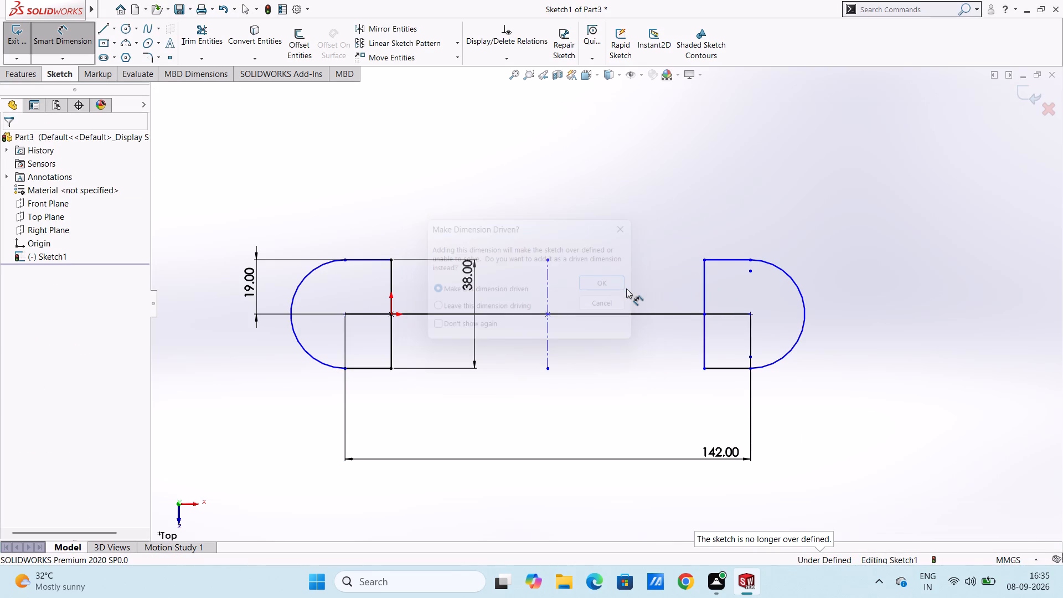
Add a 54.80 mm horizontal dimension from the centerline's midpoint to the upper end of the mirrored profile's vertical line.
{"action": "left_click", "coordinate": [549, 313]}
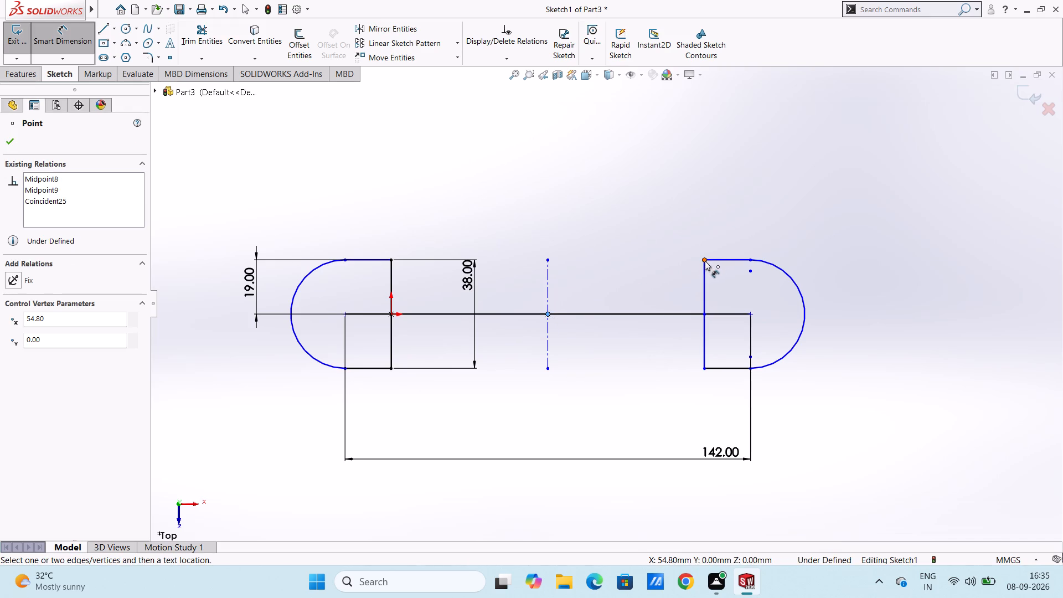
{"action": "left_click", "coordinate": [705, 261]}
{"action": "left_click", "coordinate": [648, 183]}
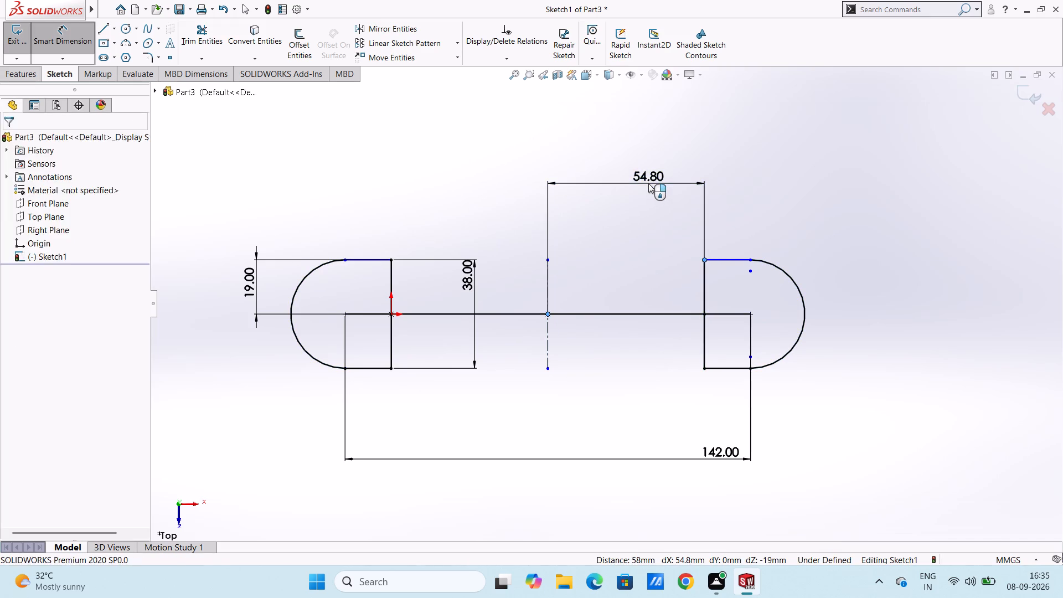
{"action": "key", "text": "Return"}
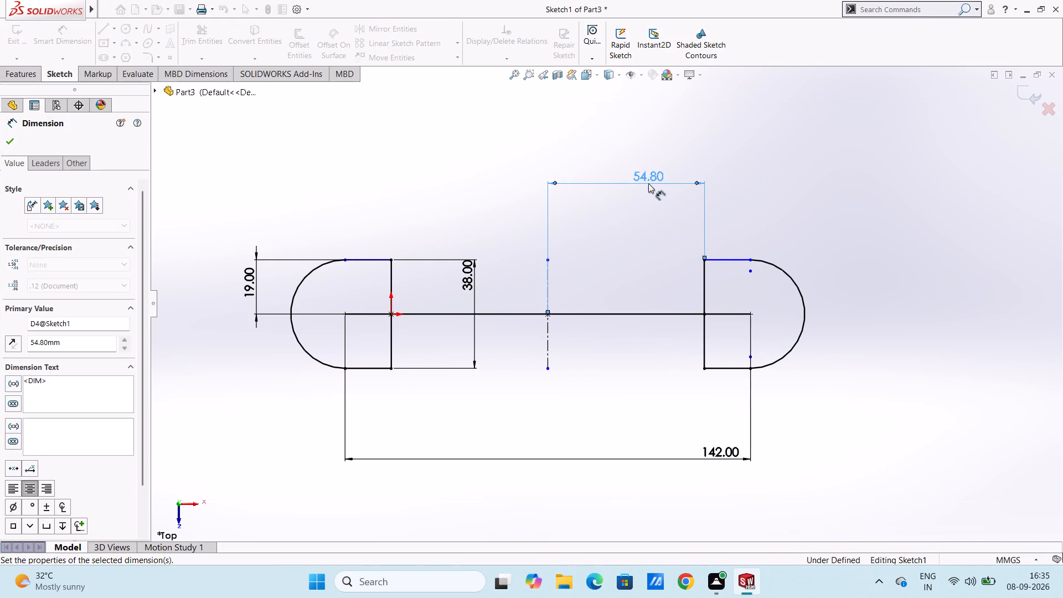
{"action": "key", "text": "Escape"}
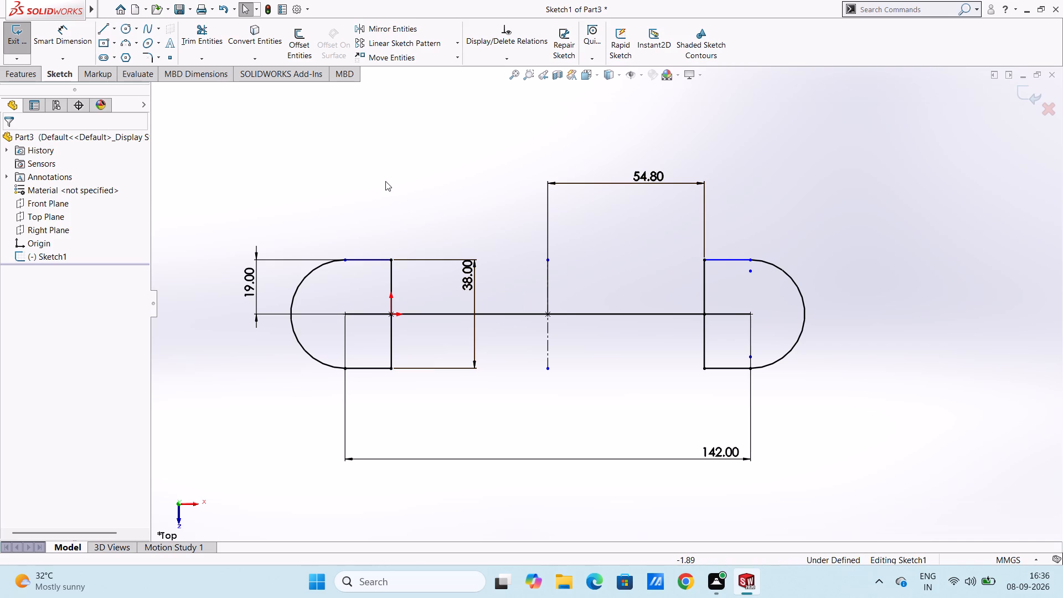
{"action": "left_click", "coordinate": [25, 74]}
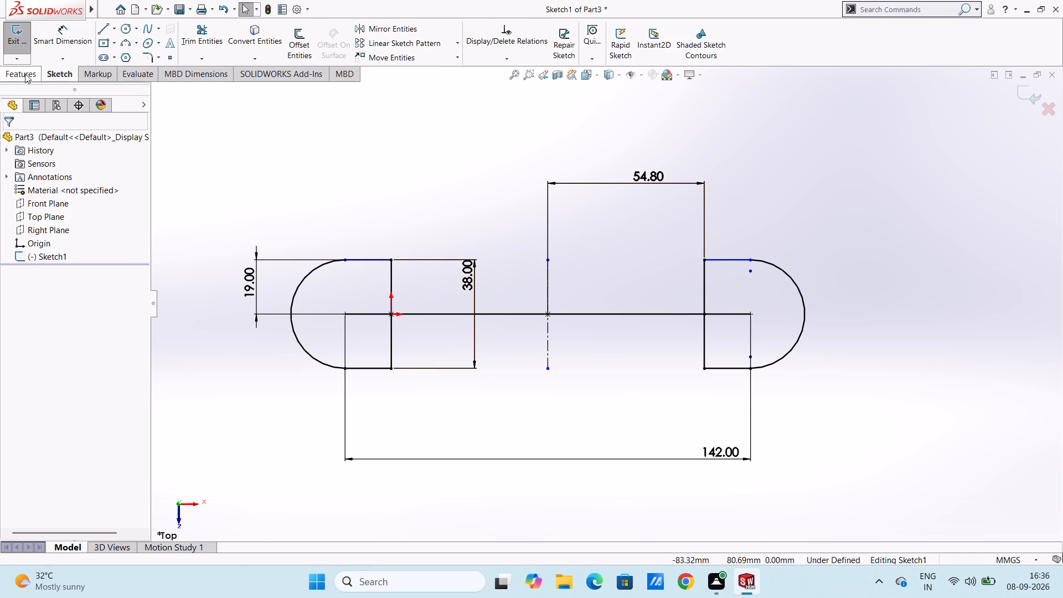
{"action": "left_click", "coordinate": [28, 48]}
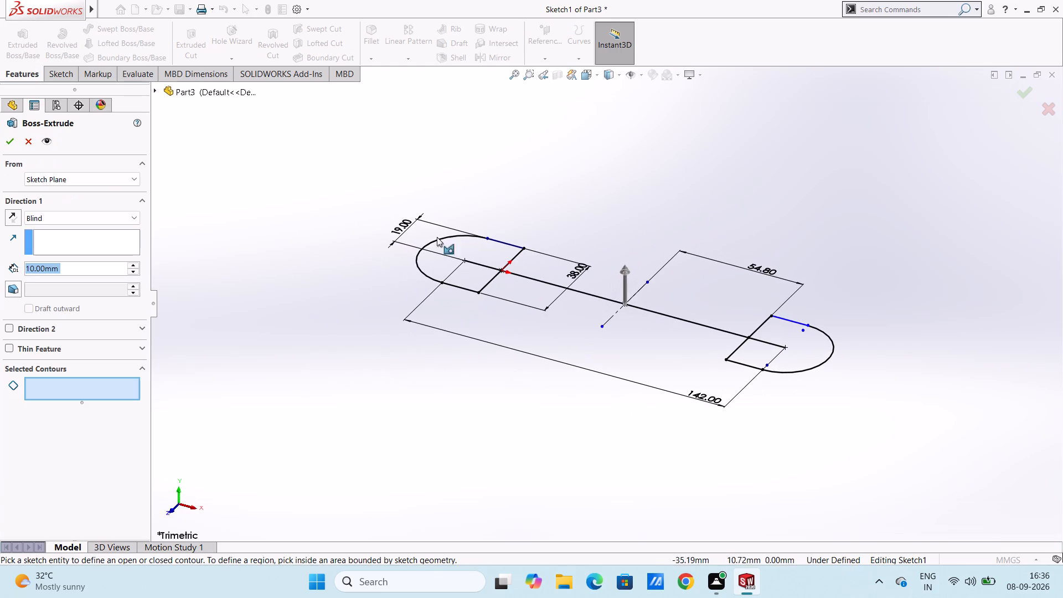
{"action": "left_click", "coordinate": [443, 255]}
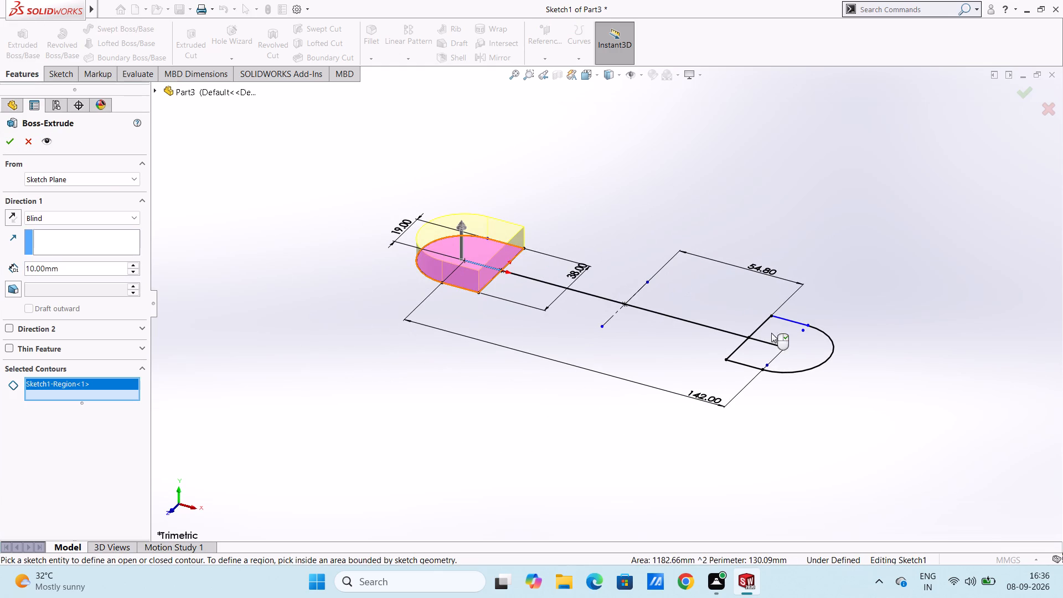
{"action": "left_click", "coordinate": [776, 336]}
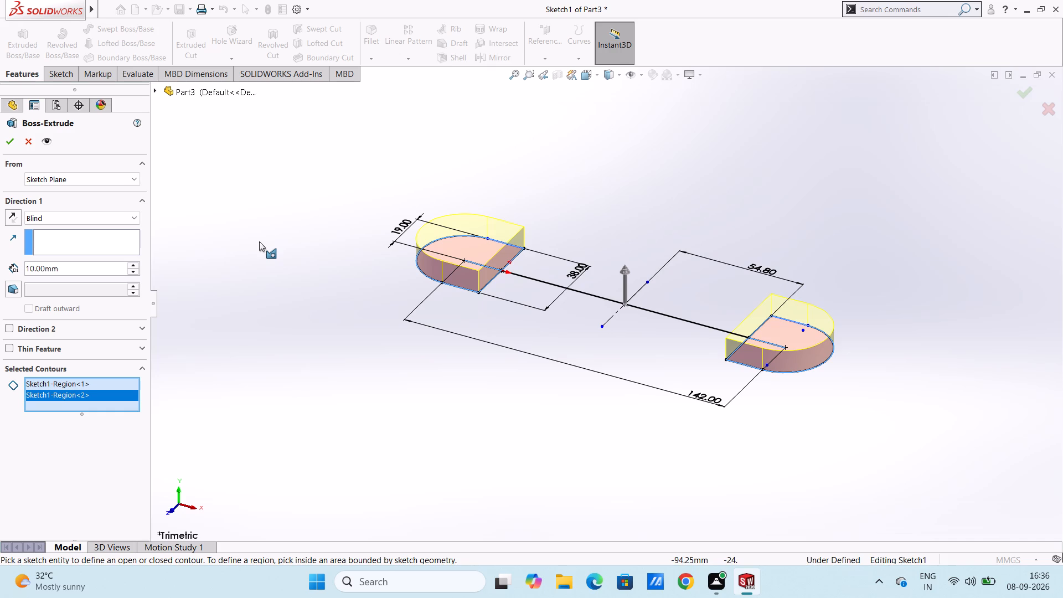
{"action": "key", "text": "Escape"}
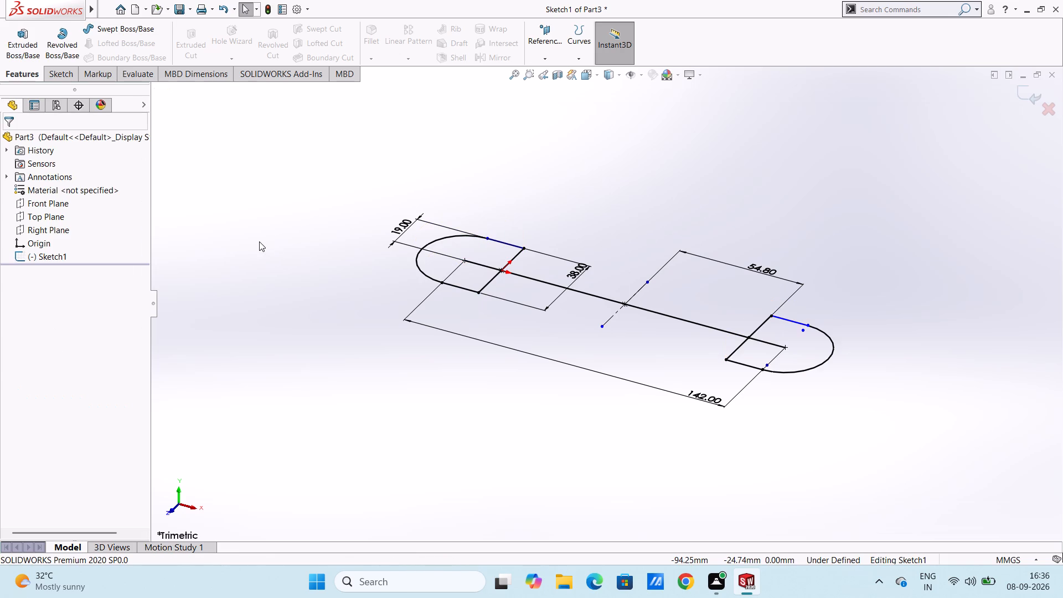
Delete the solid horizontal line joining the centres of the two end arcs.
{"action": "left_click", "coordinate": [590, 295]}
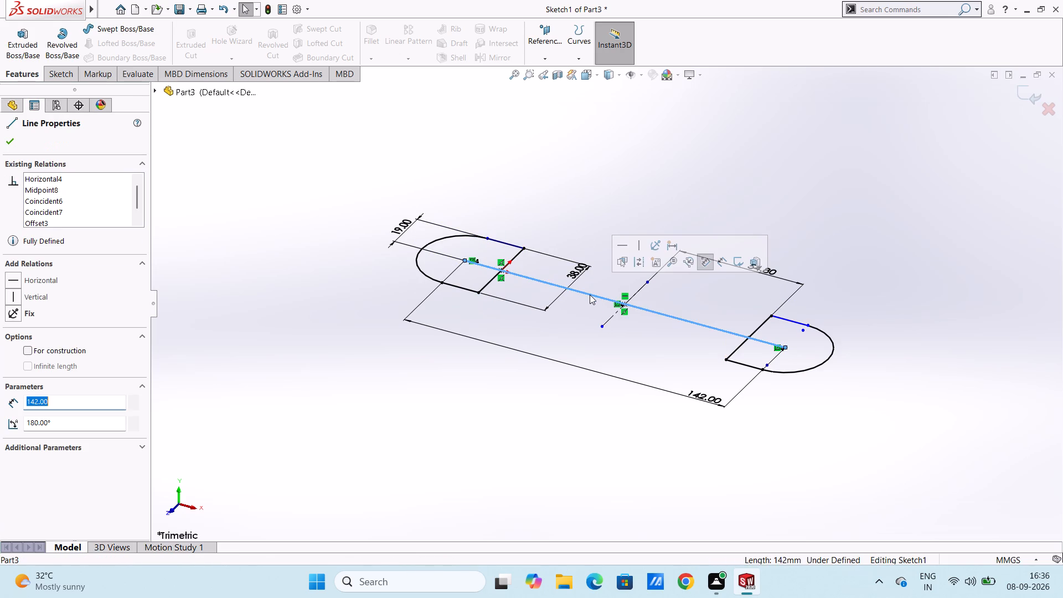
{"action": "key", "text": "Delete"}
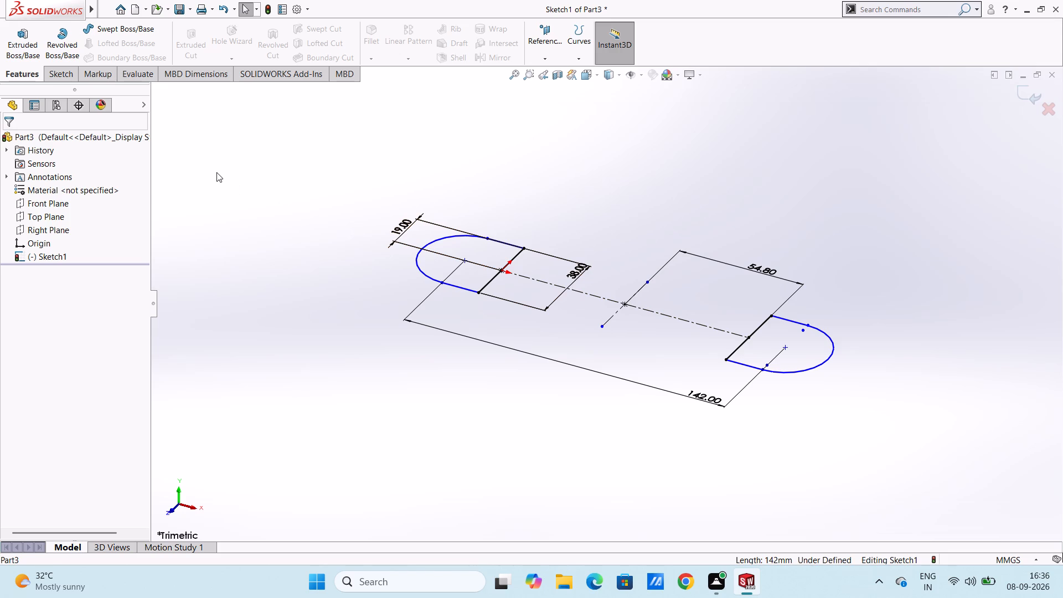
Extrude both rounded end profiles as a blind boss to a depth of 4 mm.
{"action": "left_click", "coordinate": [16, 50]}
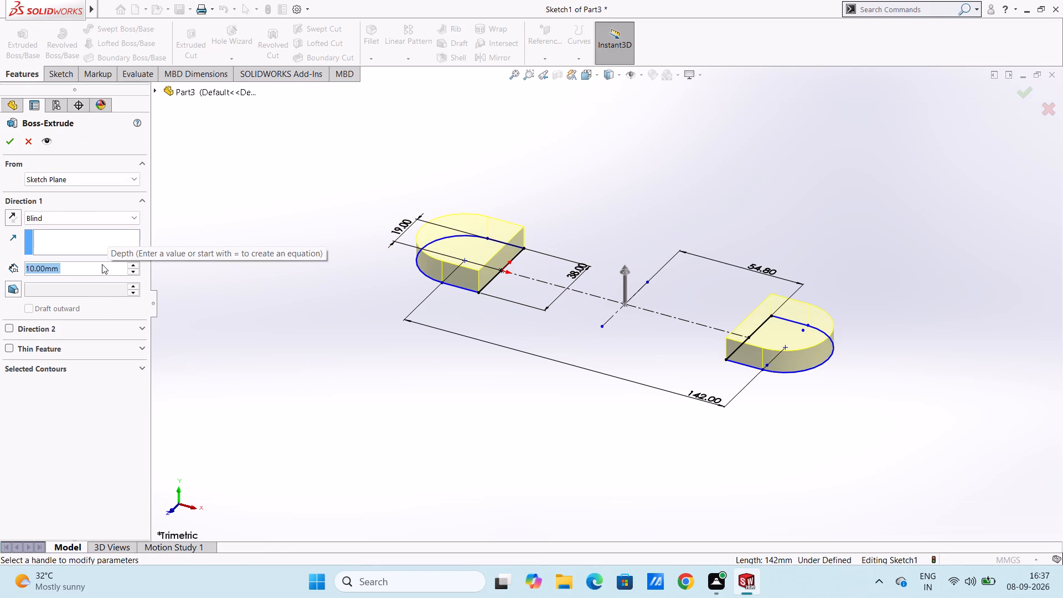
{"action": "key", "text": "4"}
{"action": "key", "text": "Return"}
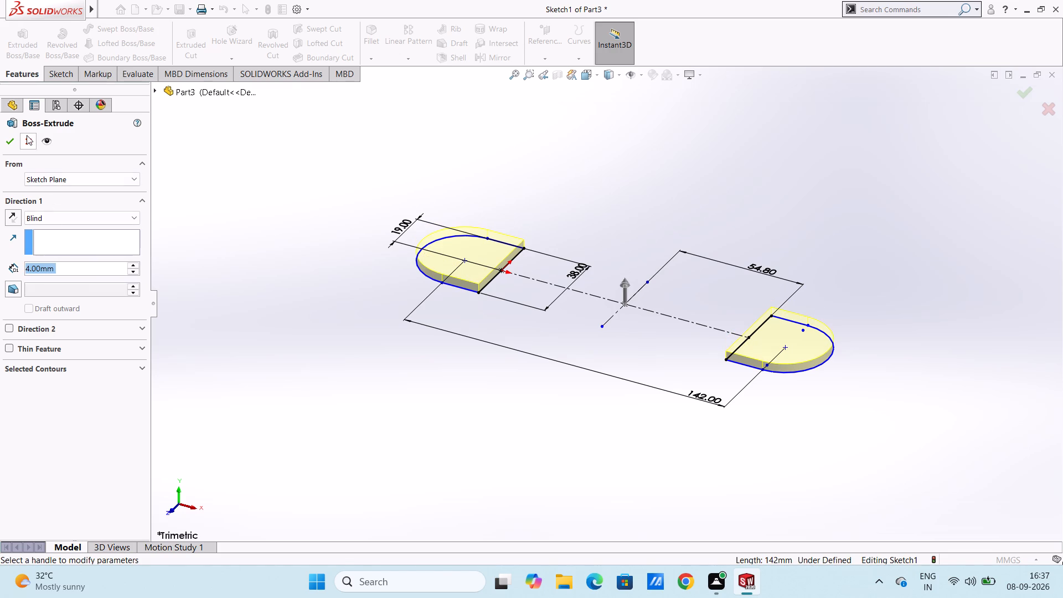
{"action": "left_click", "coordinate": [14, 142]}
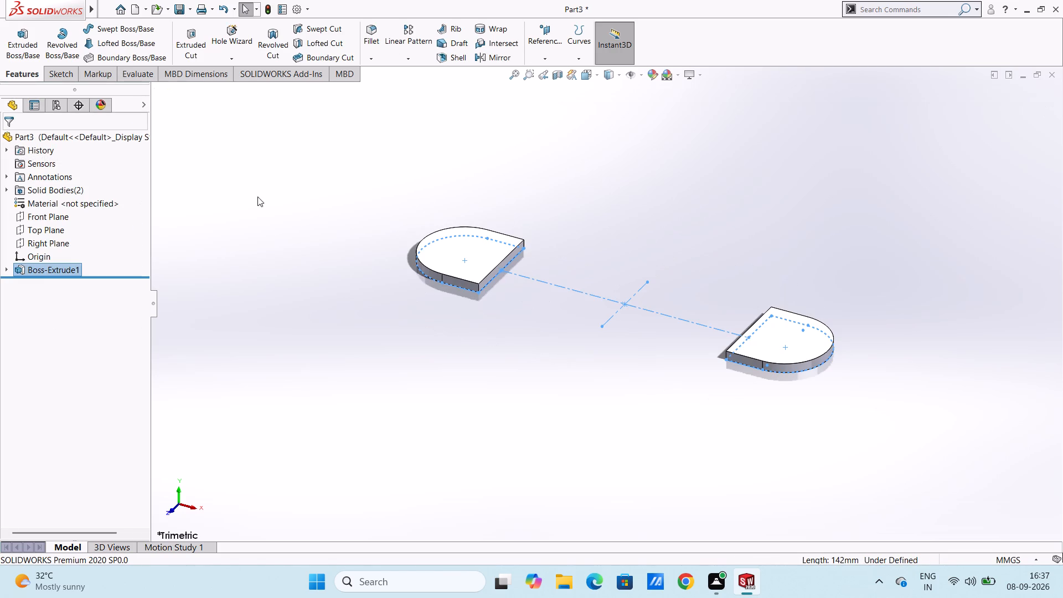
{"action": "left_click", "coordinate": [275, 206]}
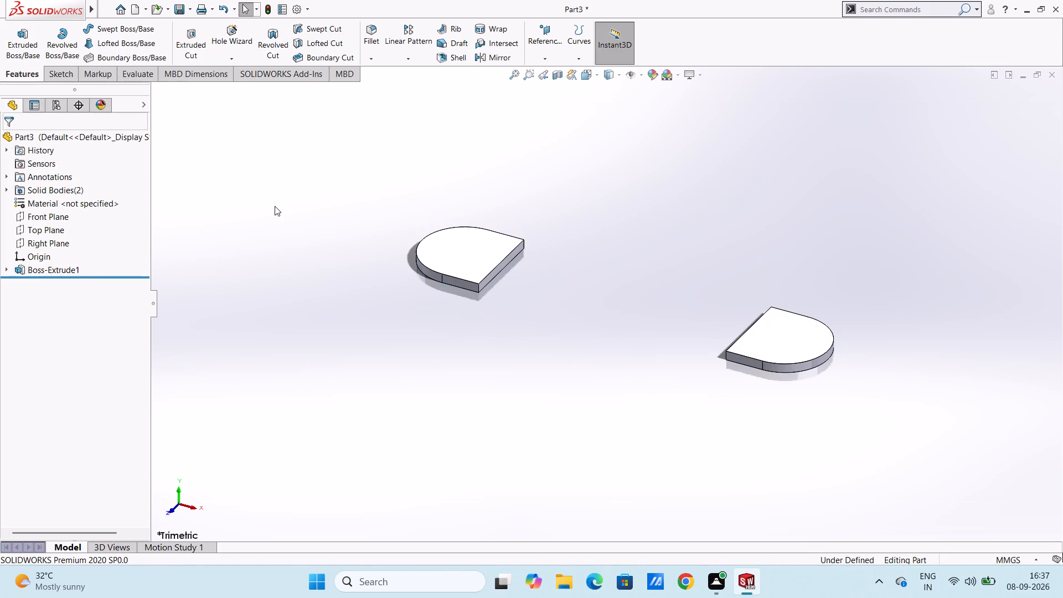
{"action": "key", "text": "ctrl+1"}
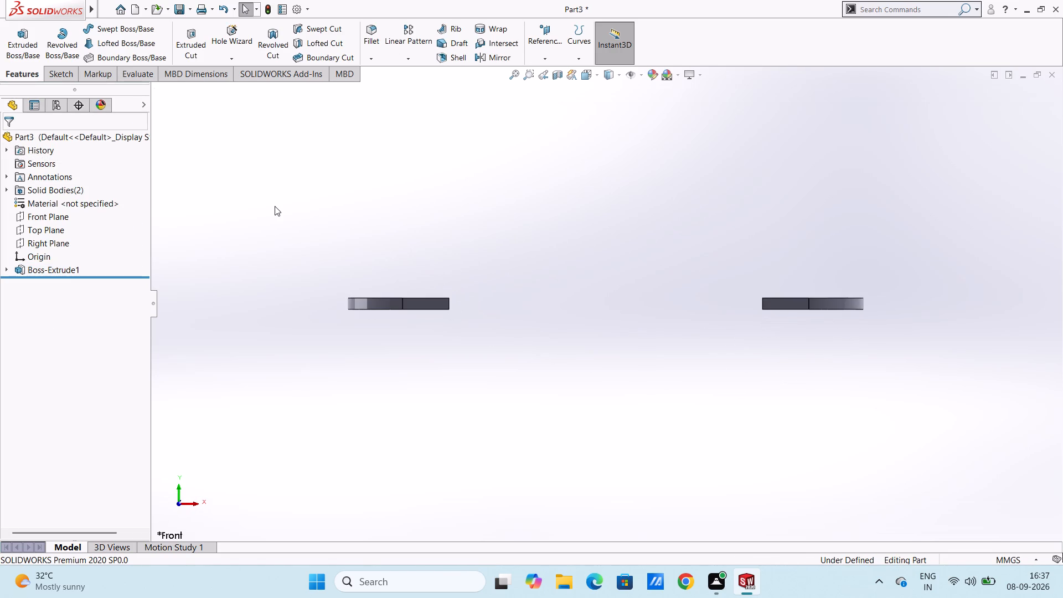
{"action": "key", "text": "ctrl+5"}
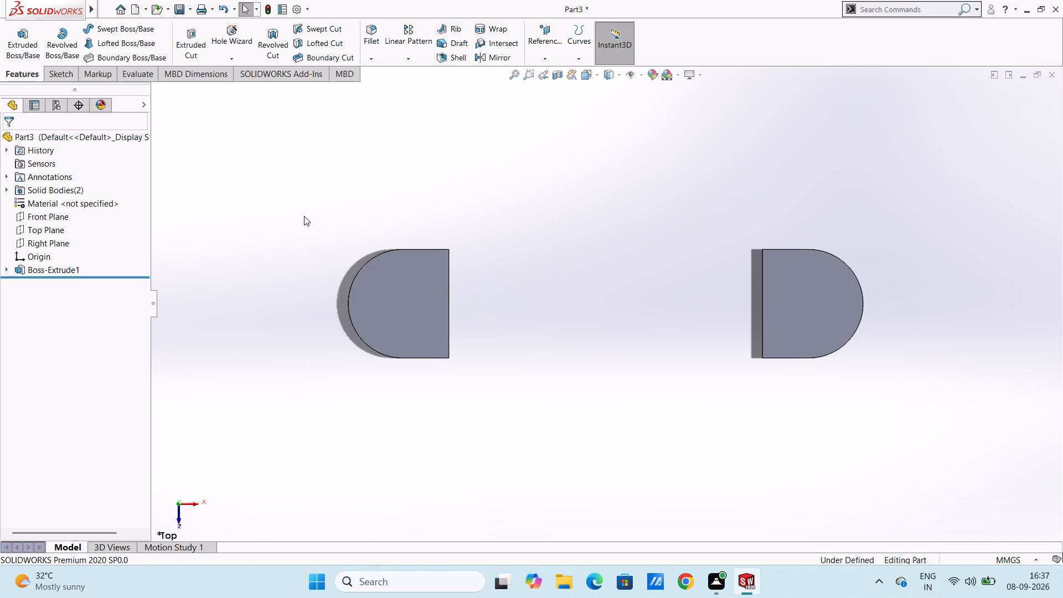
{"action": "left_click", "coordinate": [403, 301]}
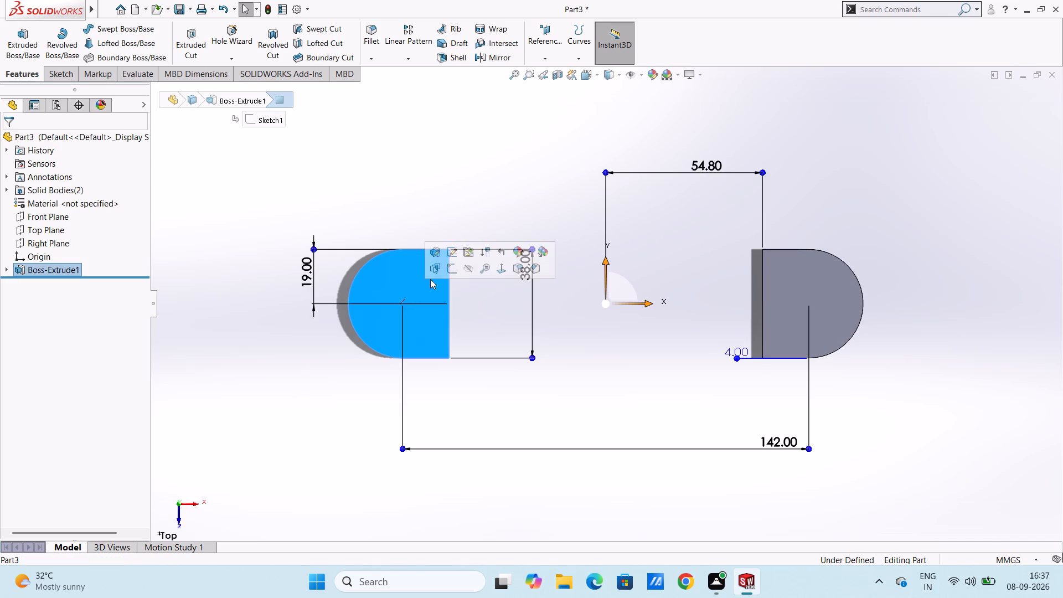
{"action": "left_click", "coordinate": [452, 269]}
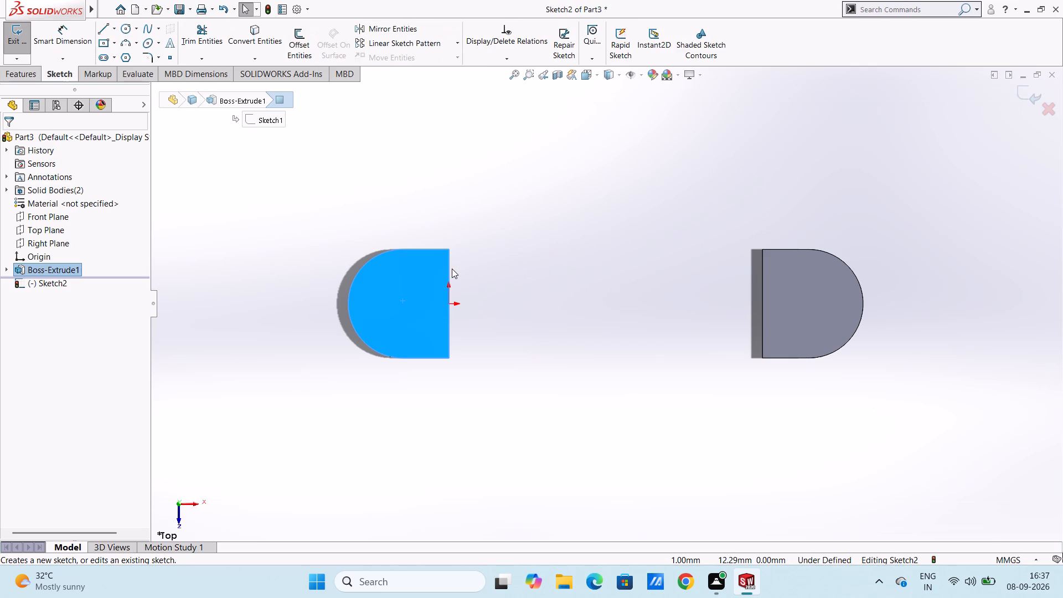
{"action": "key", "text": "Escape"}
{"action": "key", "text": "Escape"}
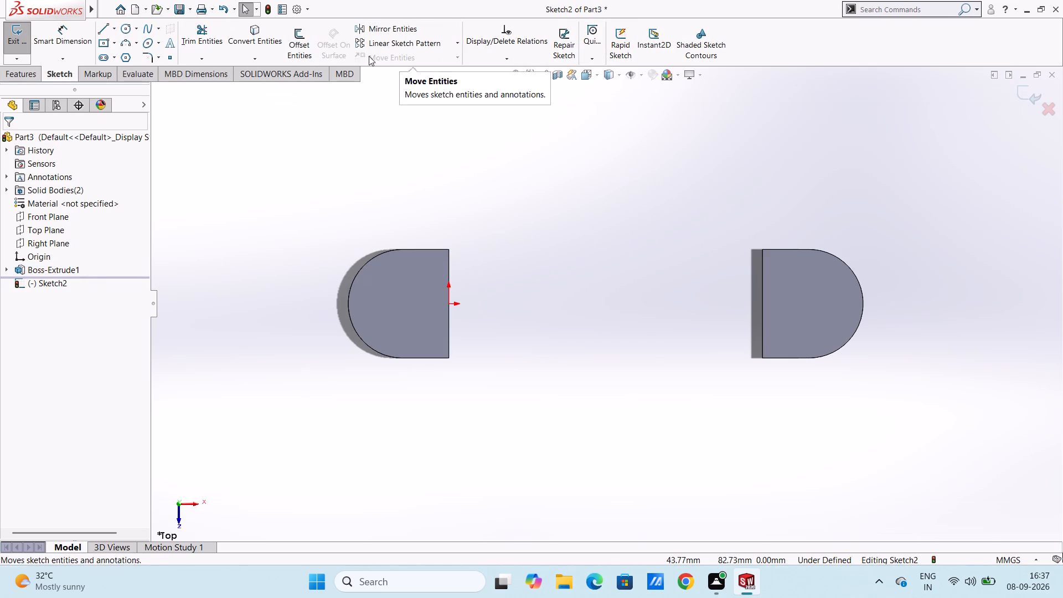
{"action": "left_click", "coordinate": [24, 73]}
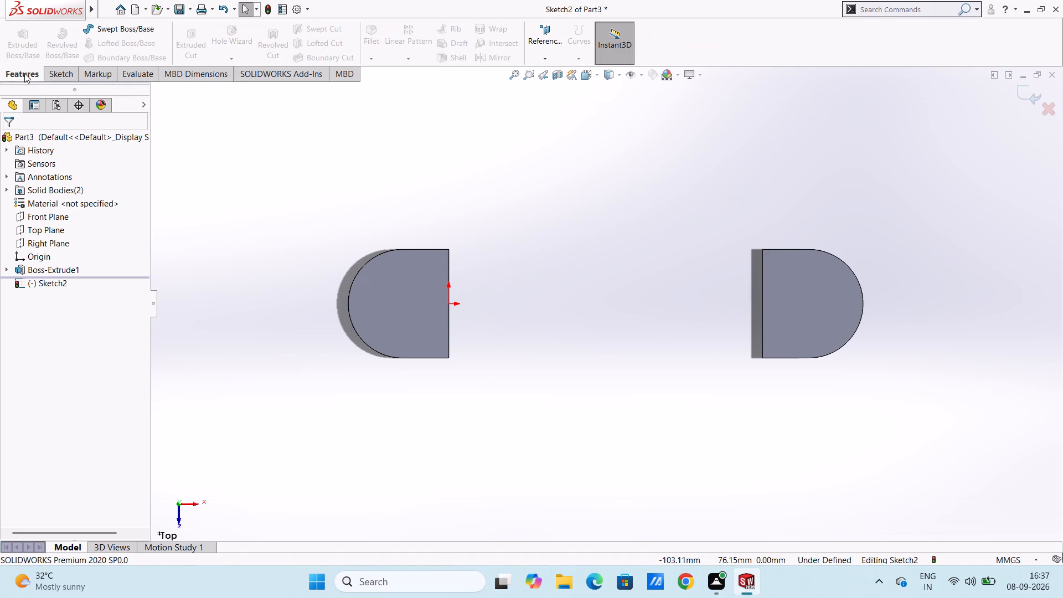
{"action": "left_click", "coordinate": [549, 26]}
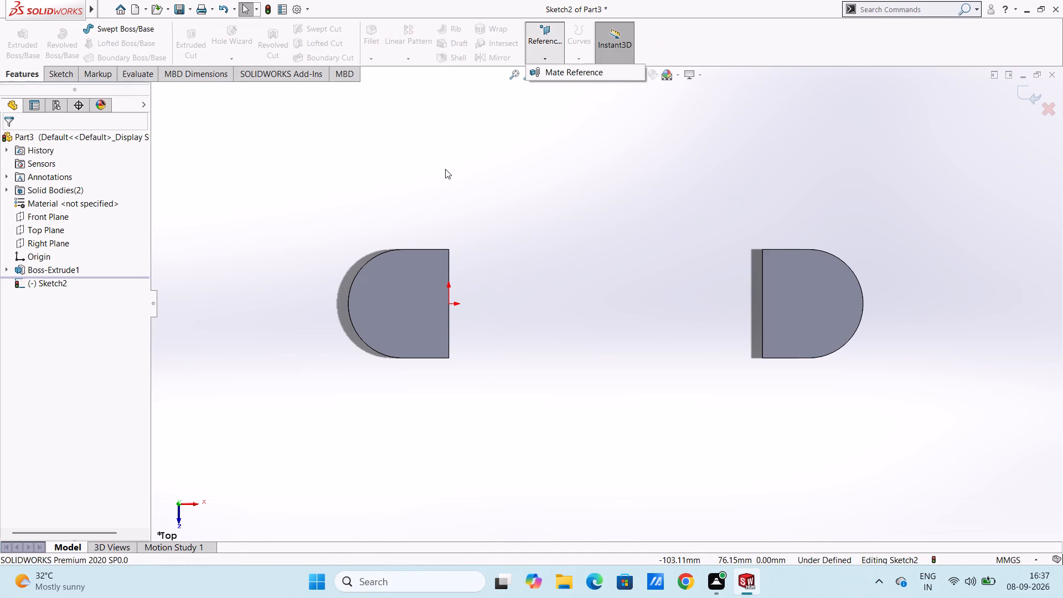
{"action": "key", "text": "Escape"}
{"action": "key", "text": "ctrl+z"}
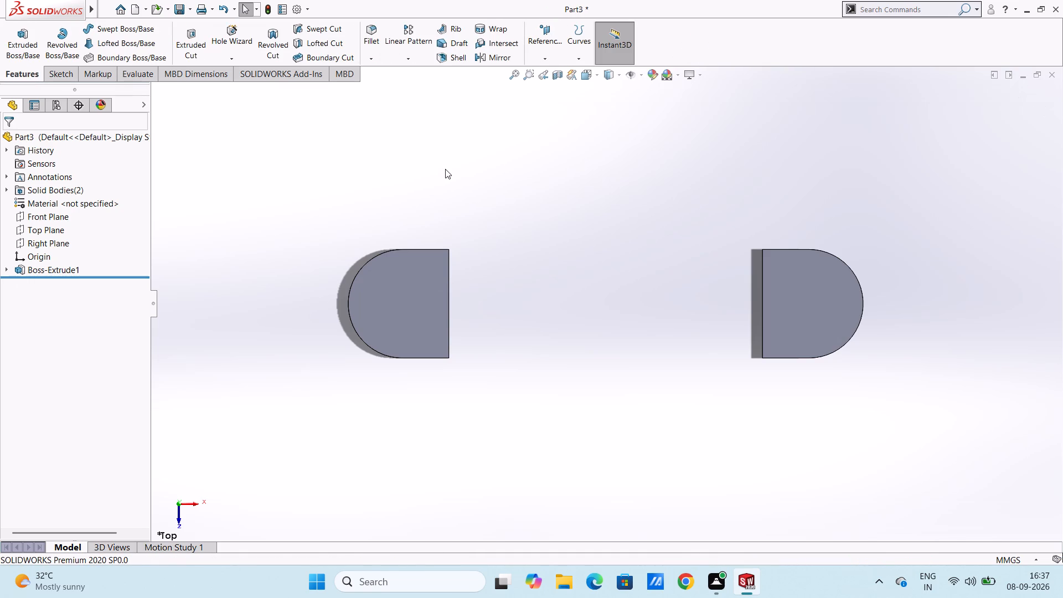
Create a reference plane offset 2 mm from the Top Plane, midway through the thickness of the rounded ends.
{"action": "left_click", "coordinate": [543, 30]}
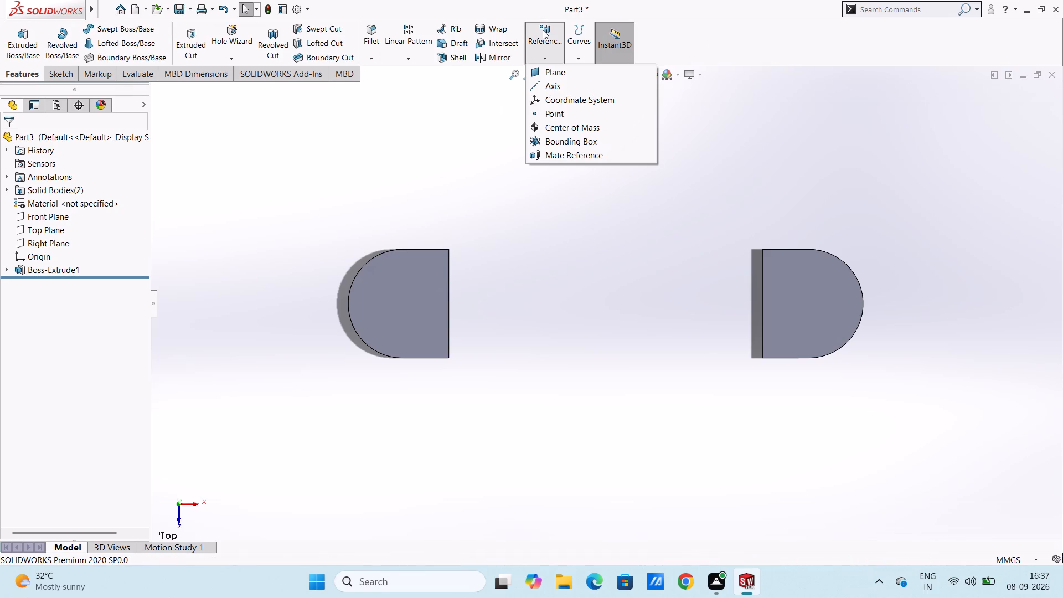
{"action": "left_click", "coordinate": [551, 70]}
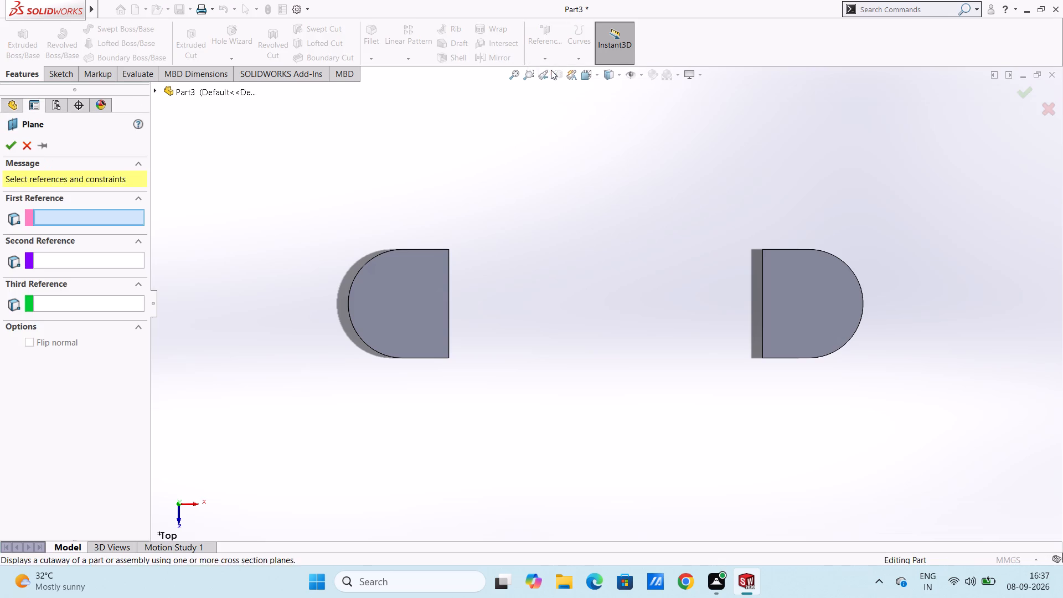
{"action": "left_click", "coordinate": [193, 93]}
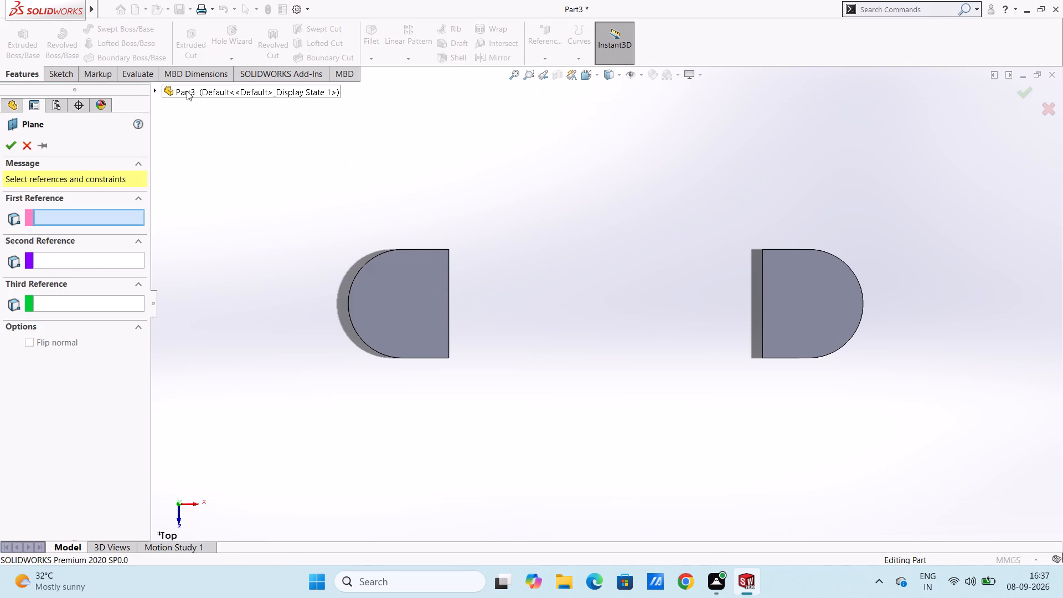
{"action": "left_click", "coordinate": [187, 91]}
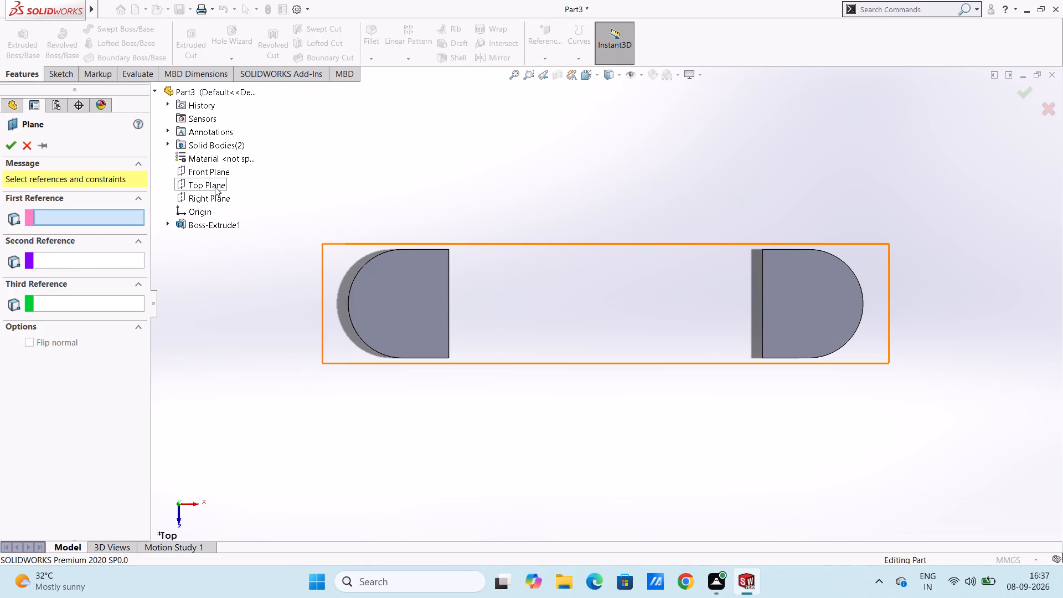
{"action": "left_click", "coordinate": [215, 187]}
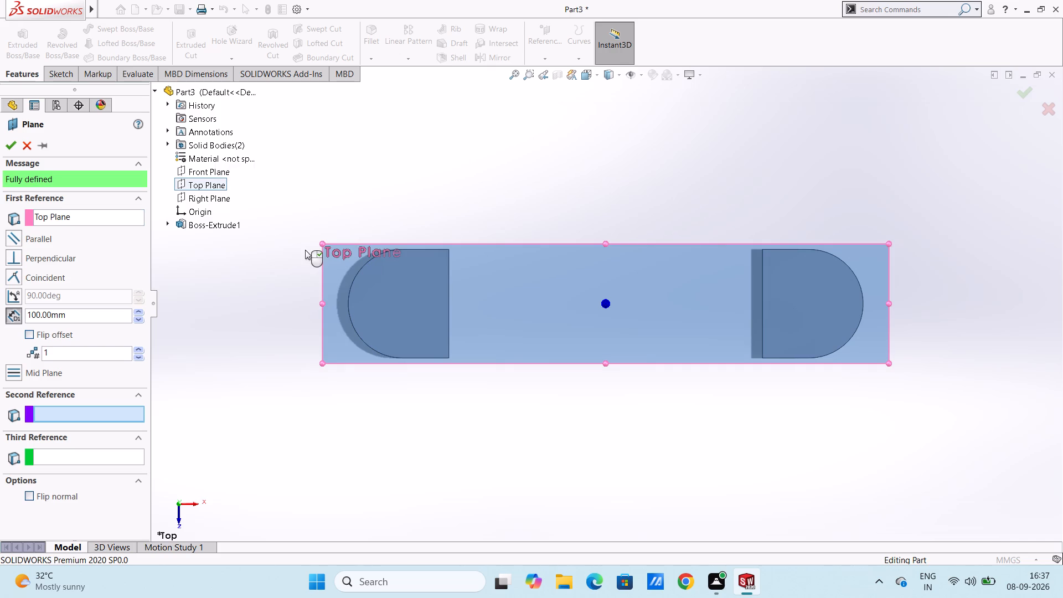
{"action": "right_click", "coordinate": [954, 313]}
{"action": "left_click", "coordinate": [968, 350]}
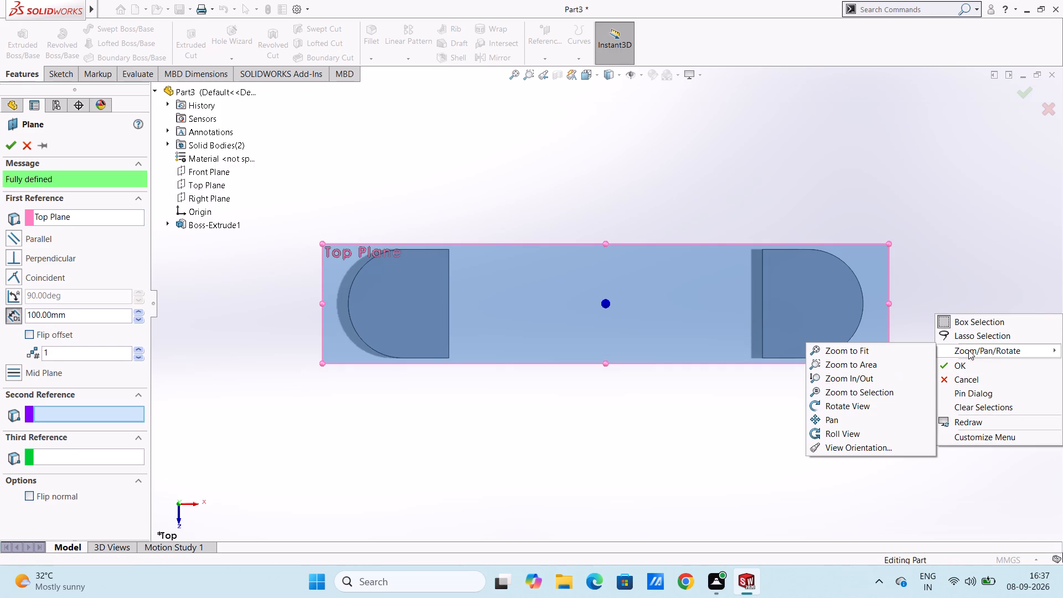
{"action": "left_click", "coordinate": [886, 408]}
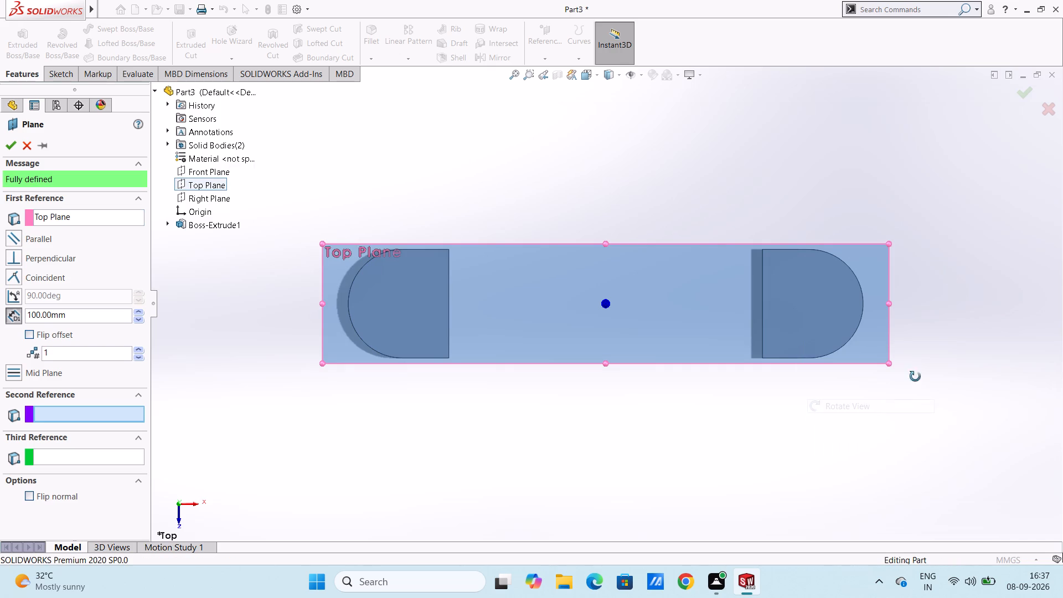
{"action": "left_click_drag", "start_coordinate": [981, 309], "coordinate": [976, 334]}
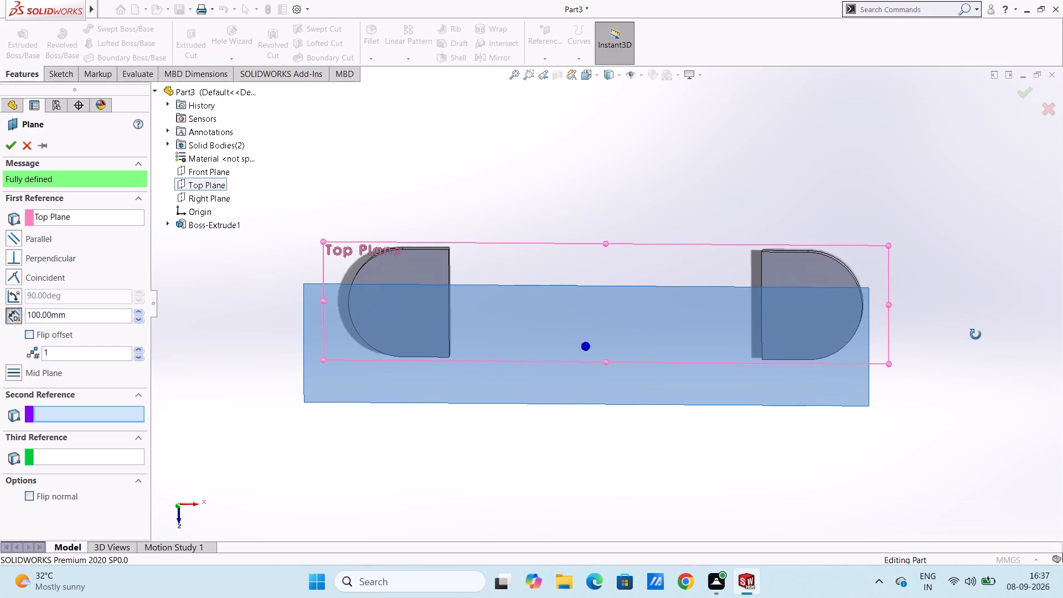
{"action": "left_click_drag", "start_coordinate": [976, 334], "coordinate": [961, 414]}
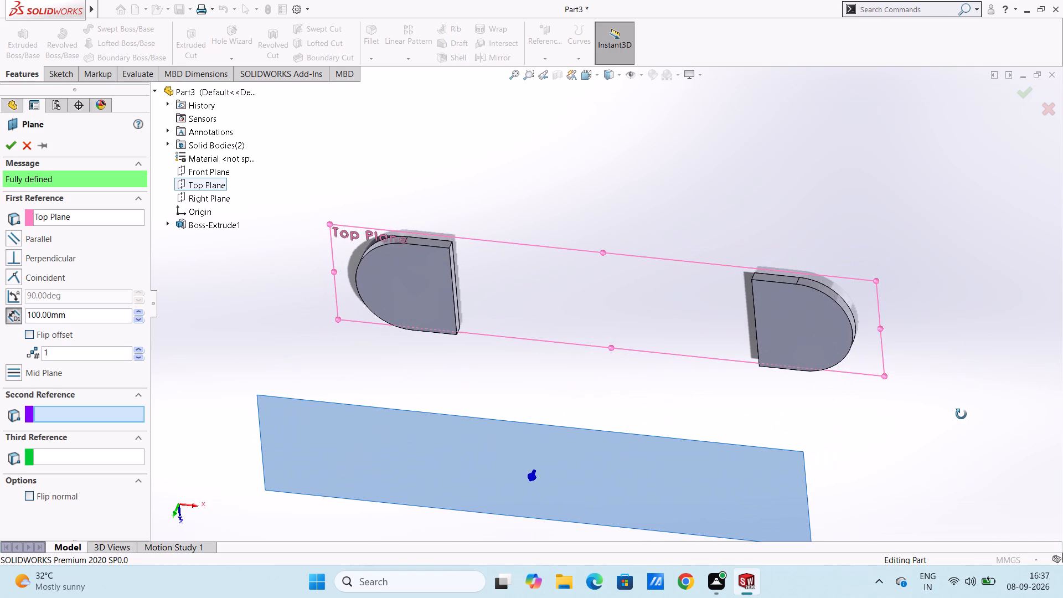
{"action": "key", "text": "Escape"}
{"action": "left_click", "coordinate": [117, 321]}
{"action": "key", "text": "BackSpace"}
{"action": "key", "text": "BackSpace"}
{"action": "key", "text": "BackSpace"}
{"action": "key", "text": "BackSpace"}
{"action": "key", "text": "BackSpace"}
{"action": "key", "text": "BackSpace"}
{"action": "key", "text": "BackSpace"}
{"action": "key", "text": "BackSpace"}
{"action": "key", "text": "BackSpace"}
{"action": "key", "text": "BackSpace"}
{"action": "key", "text": "0"}
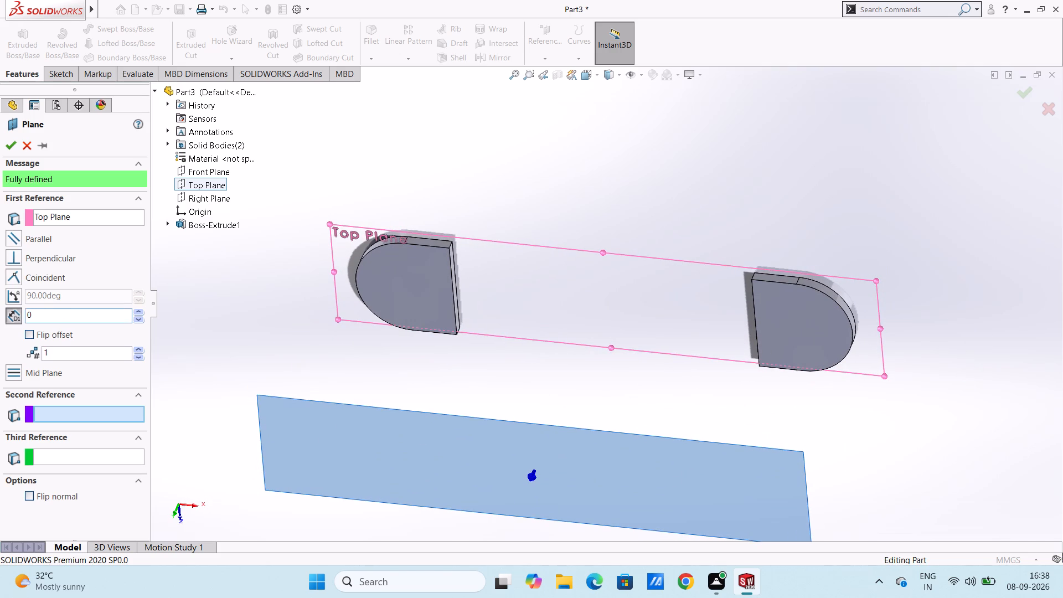
{"action": "key", "text": "Return"}
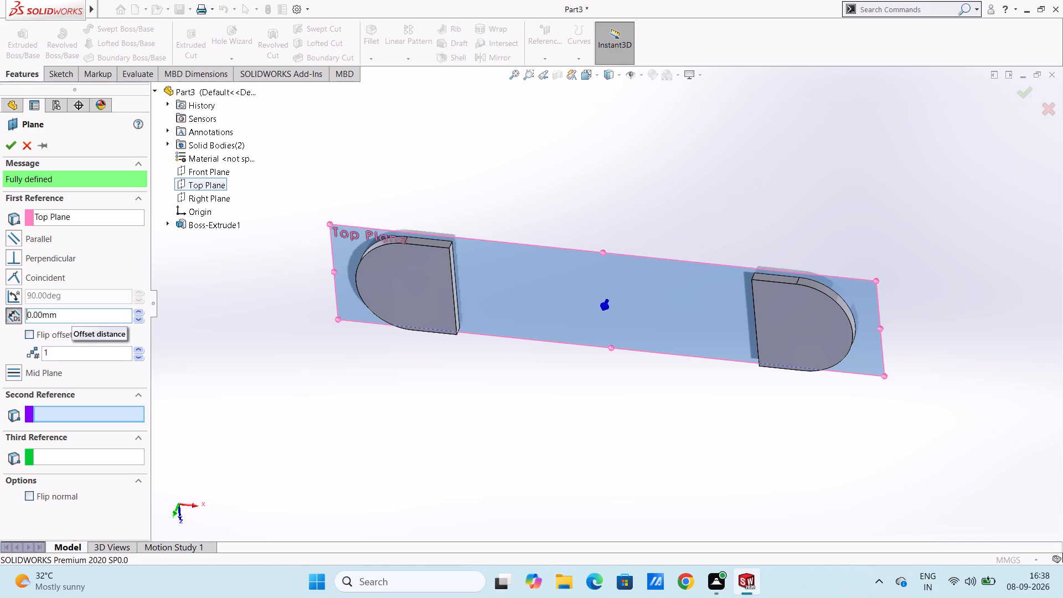
{"action": "key", "text": "2"}
{"action": "key", "text": "Return"}
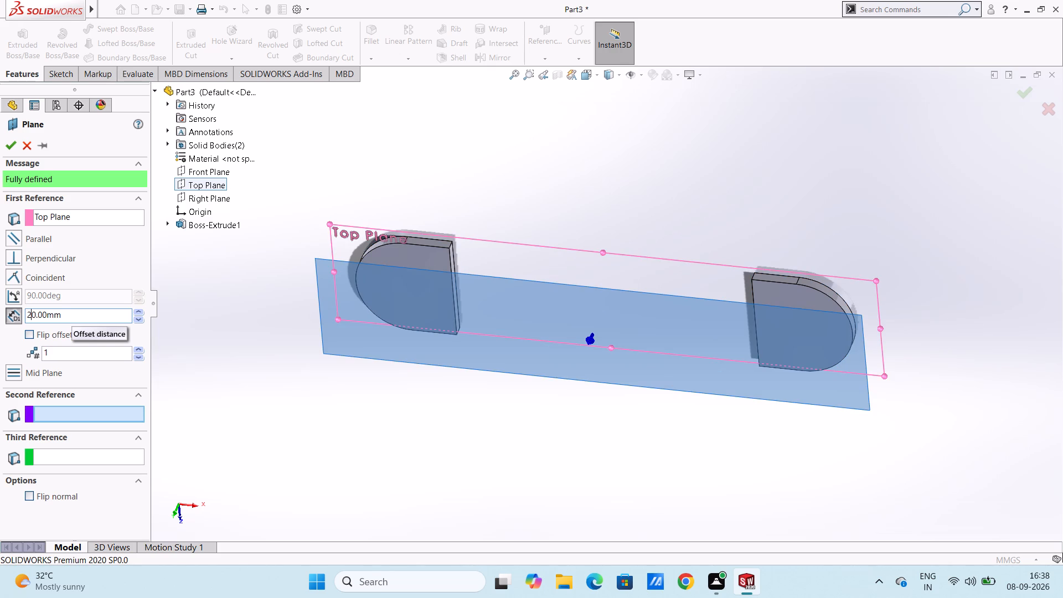
{"action": "left_click", "coordinate": [73, 317]}
{"action": "key", "text": "BackSpace"}
{"action": "key", "text": "BackSpace"}
{"action": "key", "text": "BackSpace"}
{"action": "key", "text": "BackSpace"}
{"action": "key", "text": "BackSpace"}
{"action": "key", "text": "BackSpace"}
{"action": "key", "text": "BackSpace"}
{"action": "key", "text": "2"}
{"action": "key", "text": "Return"}
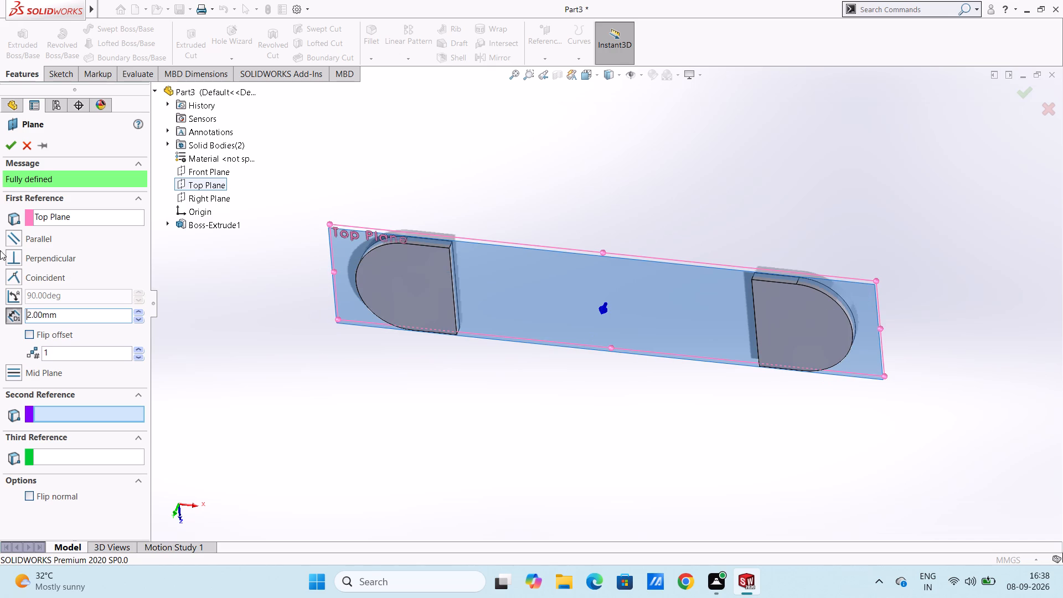
{"action": "left_click", "coordinate": [9, 146]}
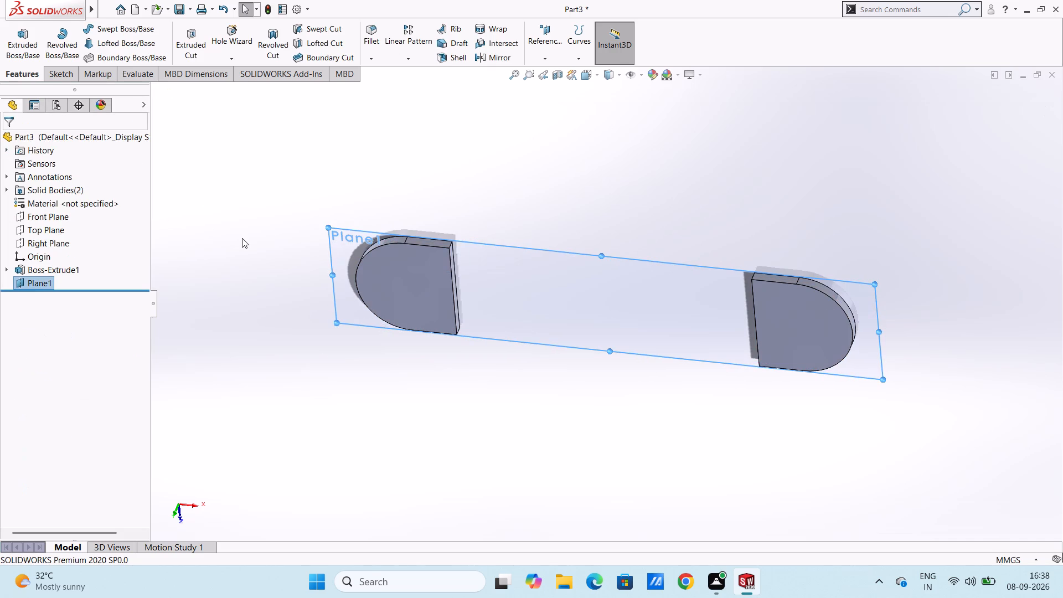
Open a new sketch on the 2 mm offset plane, viewed from the top.
{"action": "key", "text": "ctrl+1"}
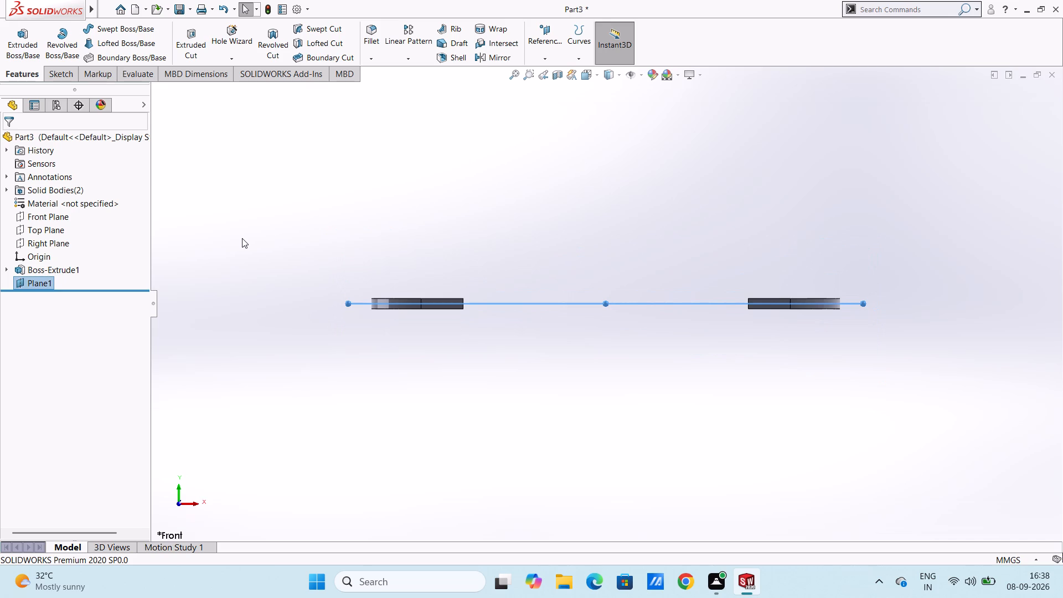
{"action": "key", "text": "ctrl+5"}
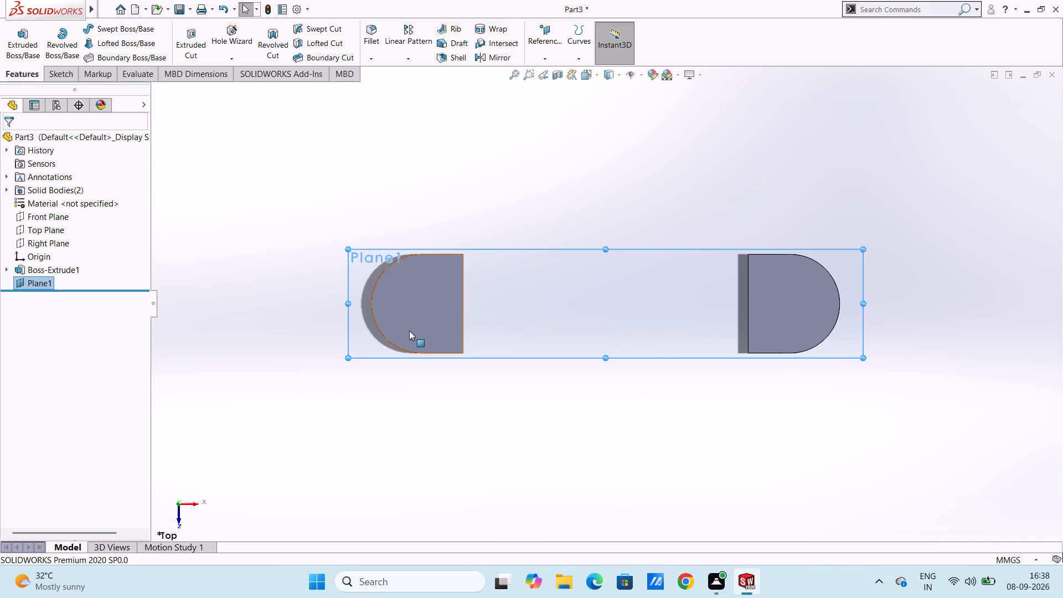
{"action": "left_click", "coordinate": [556, 282]}
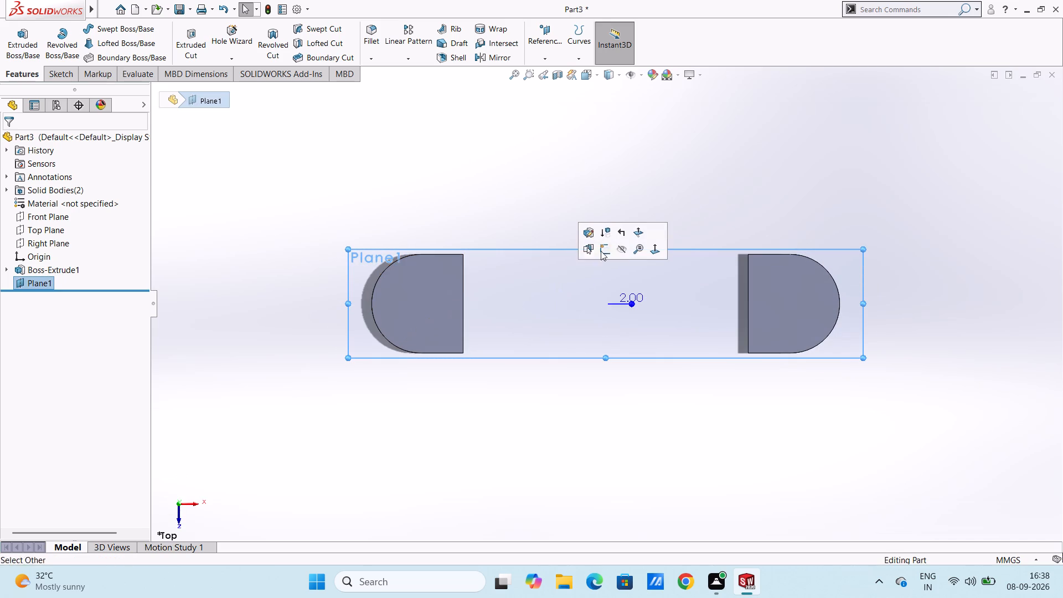
{"action": "left_click", "coordinate": [608, 248]}
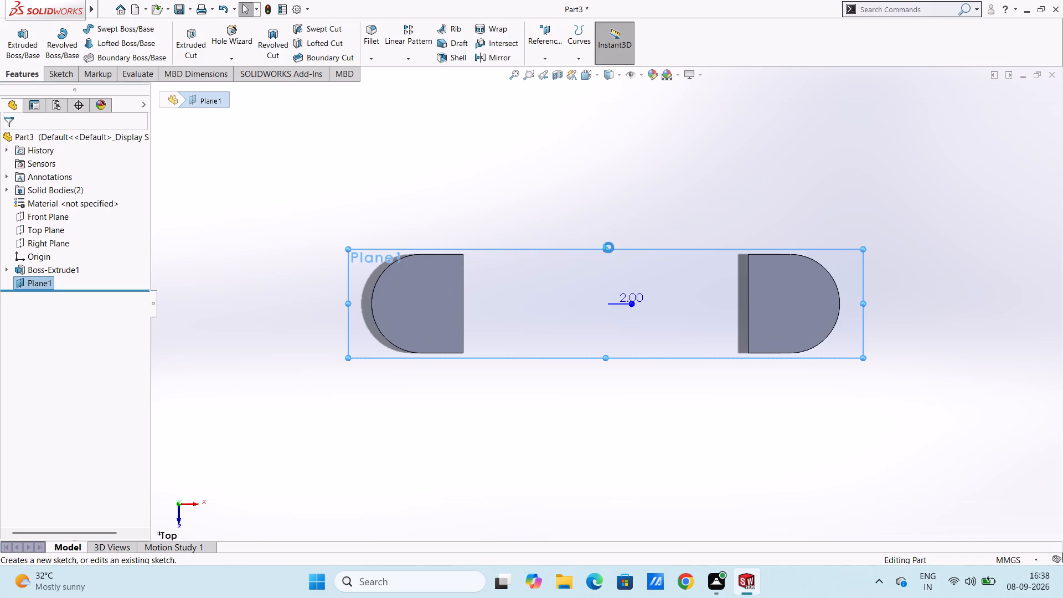
{"action": "left_click", "coordinate": [314, 214]}
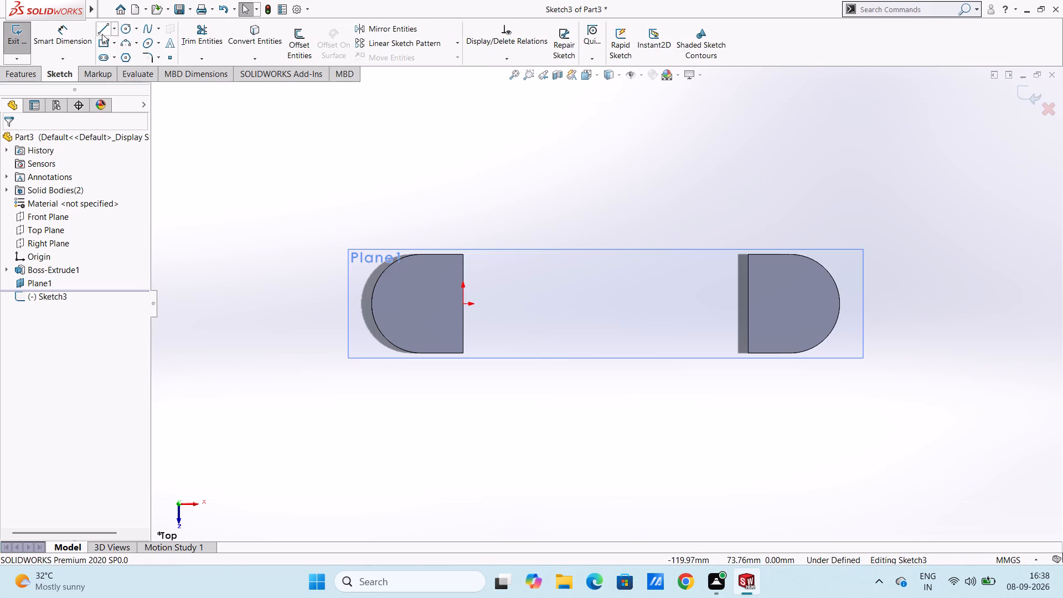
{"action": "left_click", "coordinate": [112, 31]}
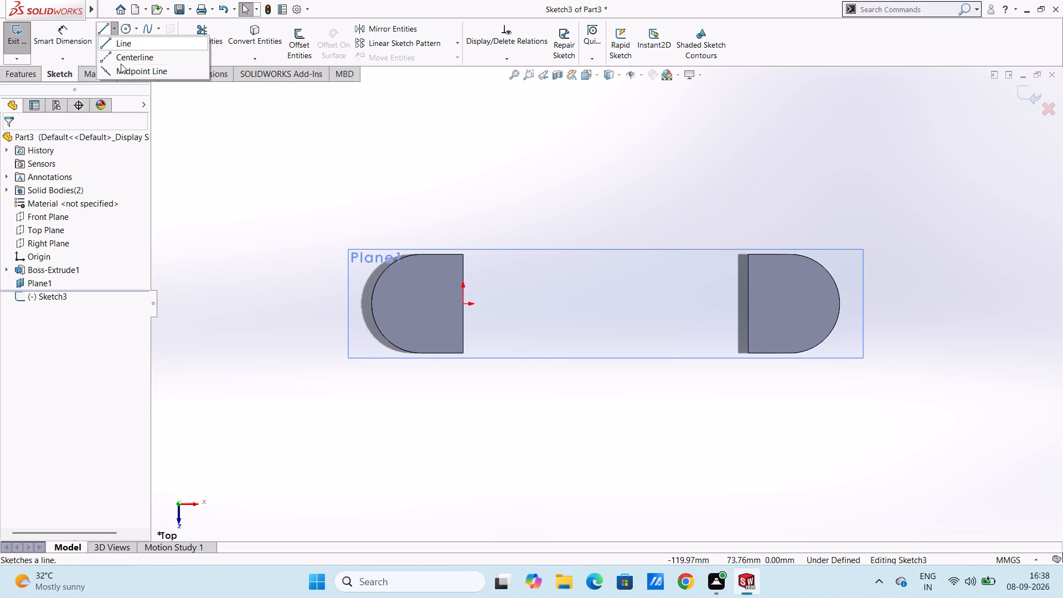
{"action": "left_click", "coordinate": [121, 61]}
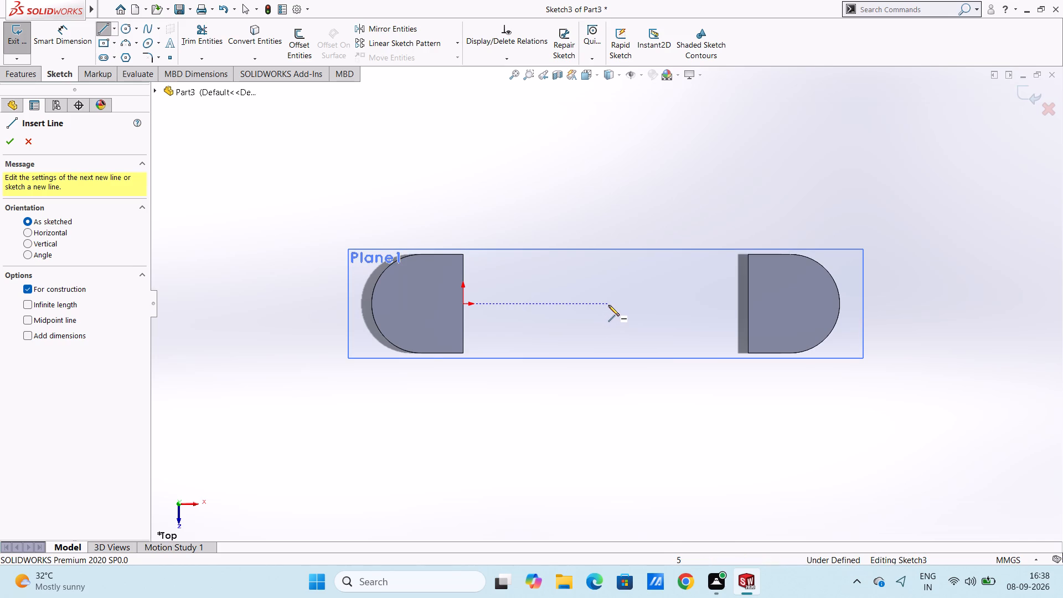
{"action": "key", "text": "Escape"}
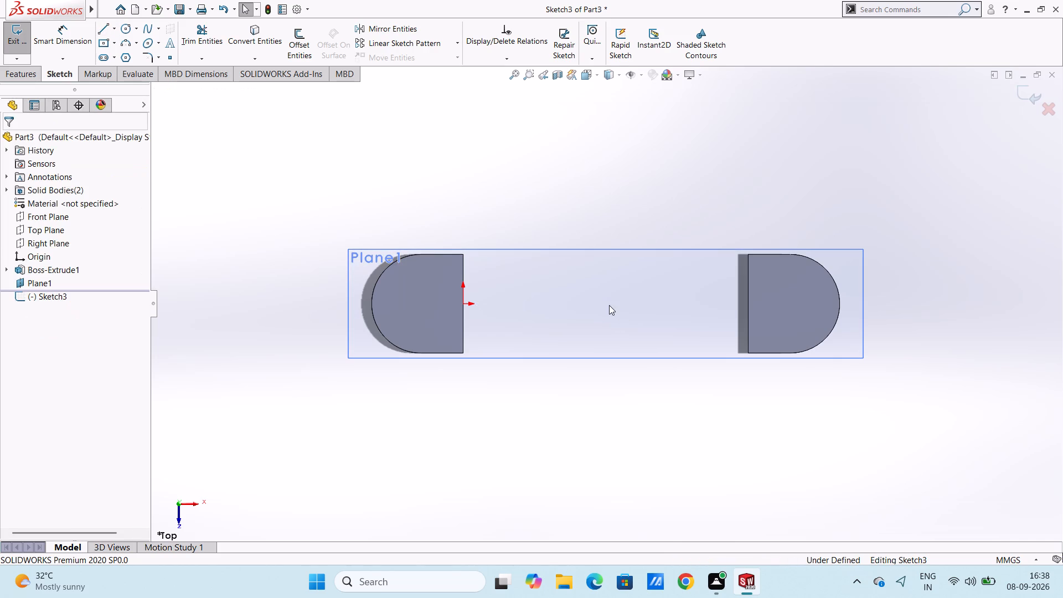
Draw a horizontal centreline about 110 mm long from the origin to the midpoint of the other rounded end's straight edge.
{"action": "left_click", "coordinate": [112, 25]}
{"action": "left_click", "coordinate": [118, 53]}
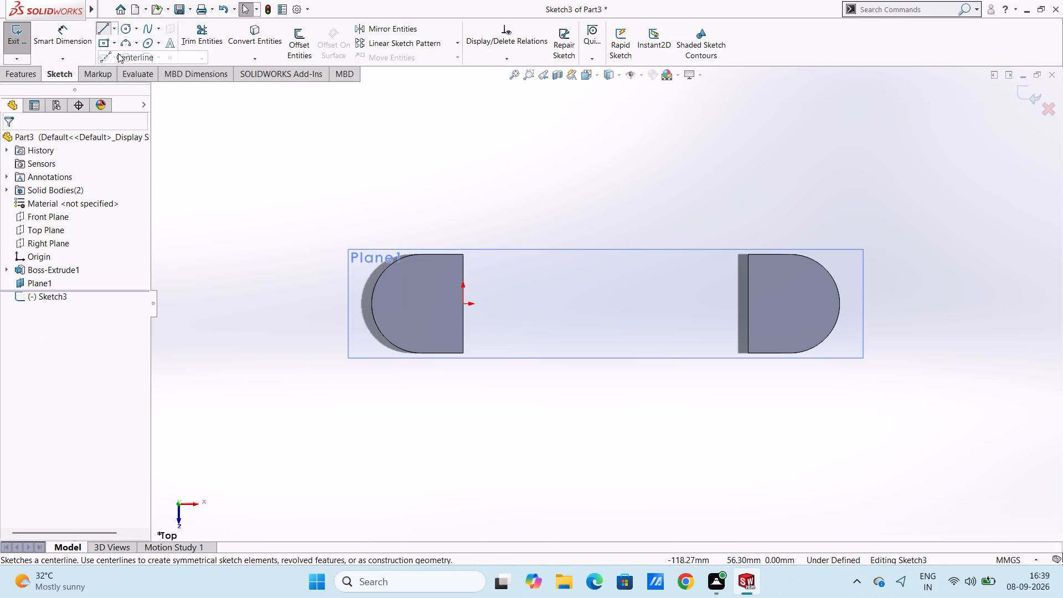
{"action": "left_click", "coordinate": [464, 303]}
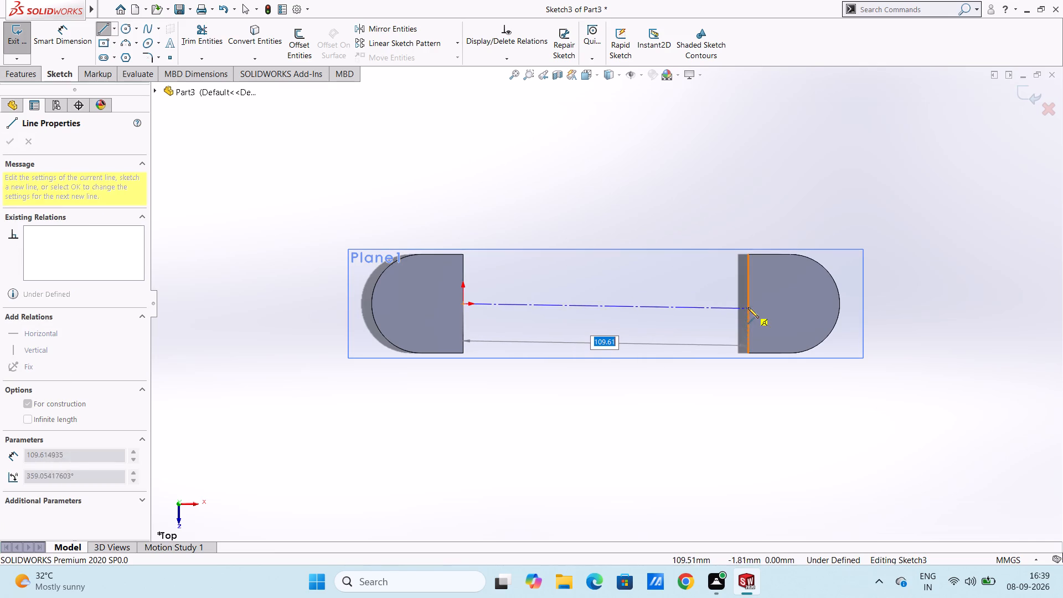
{"action": "left_click", "coordinate": [749, 303]}
{"action": "key", "text": "Escape"}
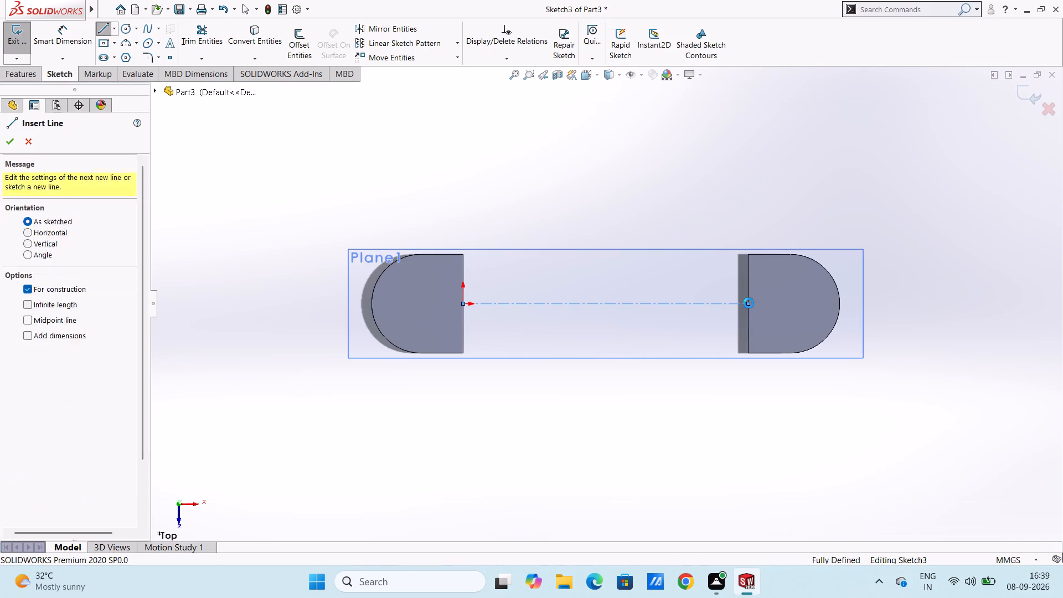
Draw vertical centrelines through the horizontal centreline's midpoint, extending about 21 mm above and 21 mm below it.
{"action": "left_click", "coordinate": [115, 30]}
{"action": "left_click", "coordinate": [122, 60]}
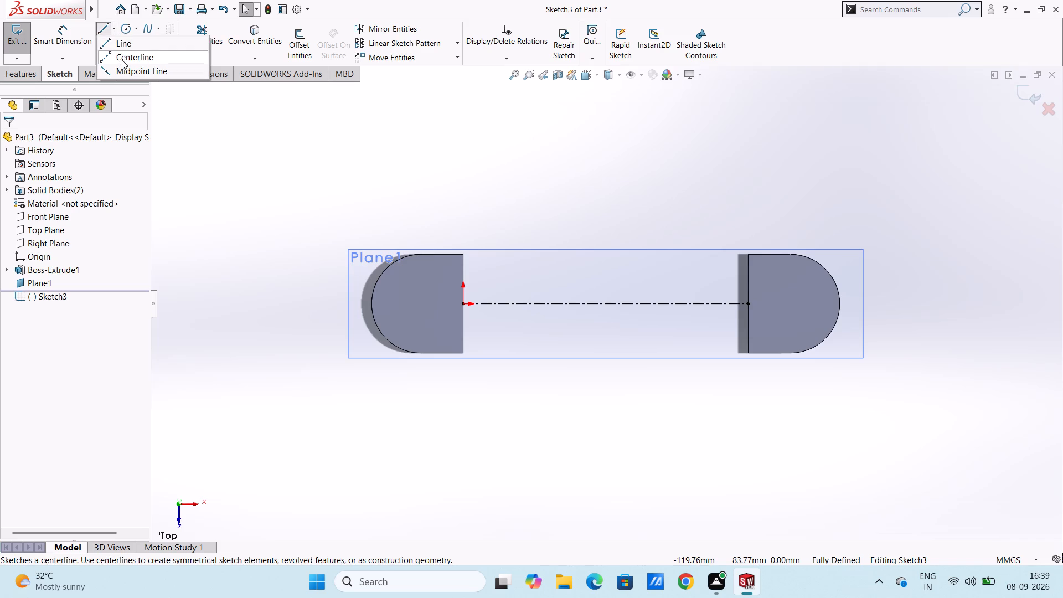
{"action": "left_click", "coordinate": [605, 304]}
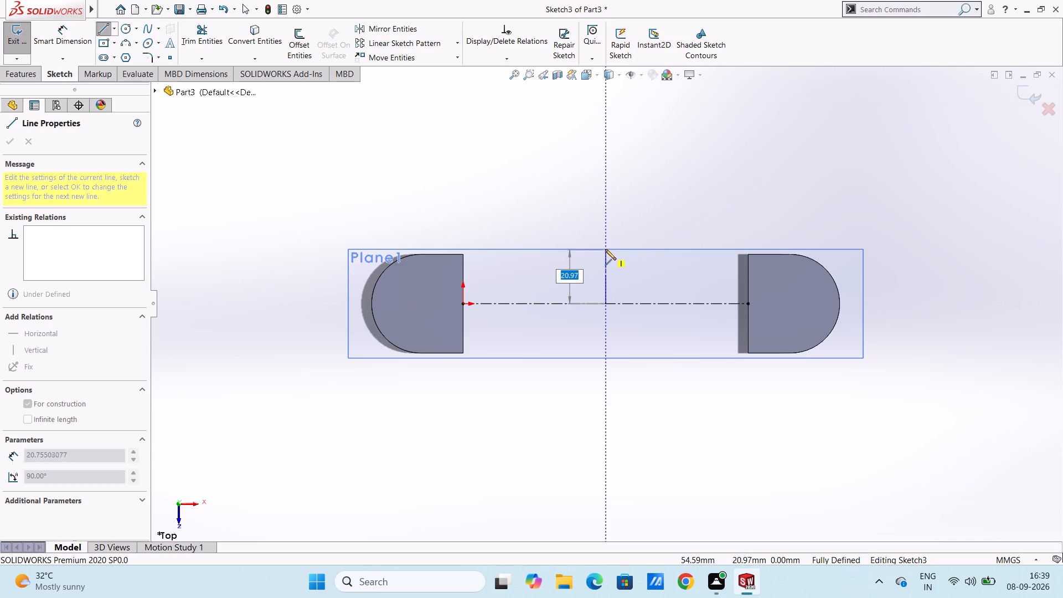
{"action": "left_click", "coordinate": [605, 249]}
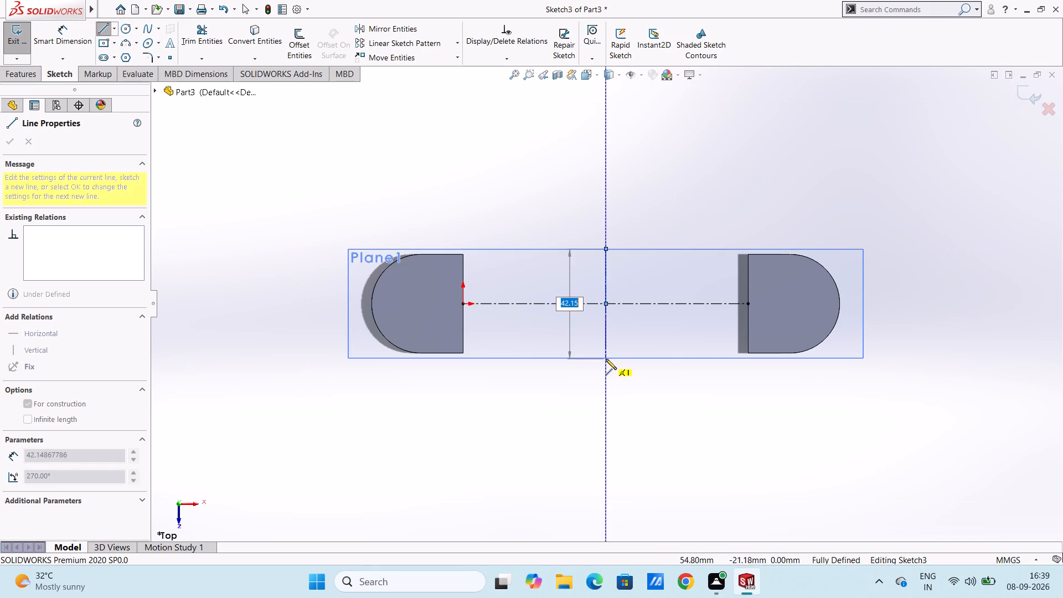
{"action": "left_click", "coordinate": [606, 359]}
{"action": "key", "text": "Escape"}
{"action": "key", "text": "Escape"}
{"action": "key", "text": "Escape"}
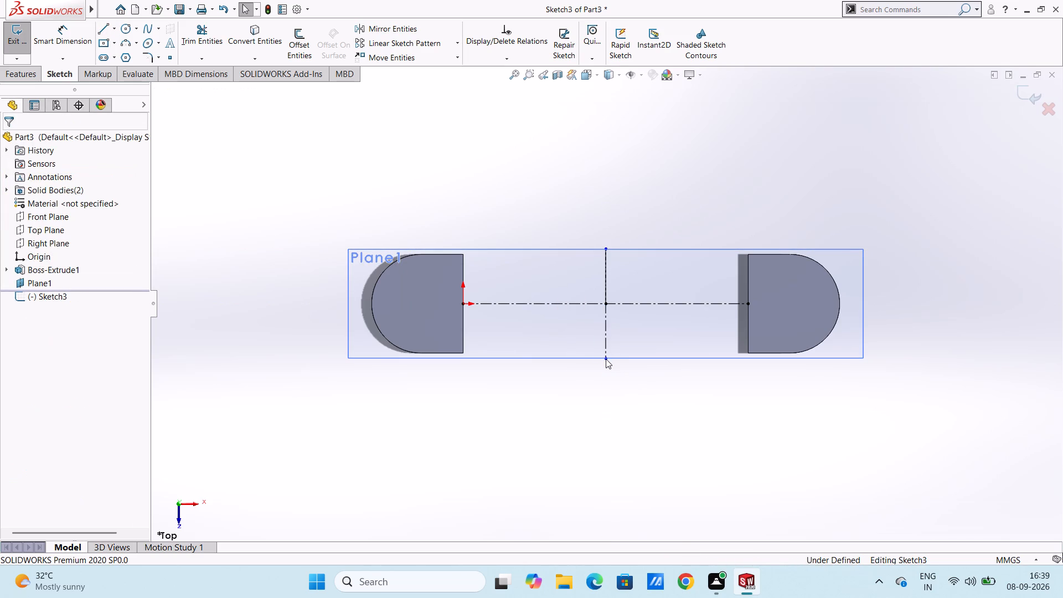
Delete the horizontal centreline between the two rounded ends.
{"action": "left_click", "coordinate": [580, 305]}
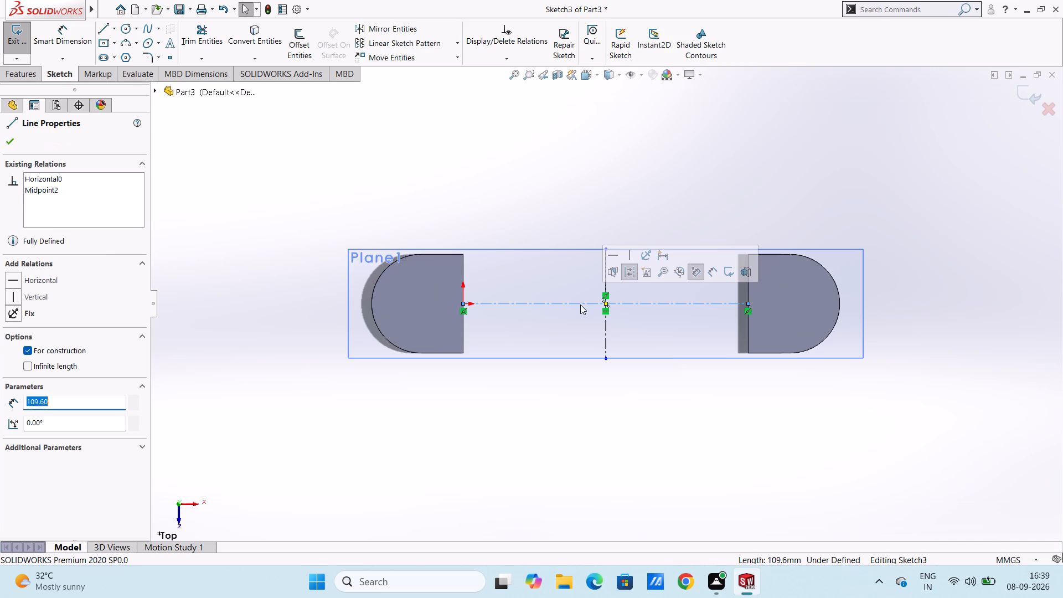
{"action": "key", "text": "Delete"}
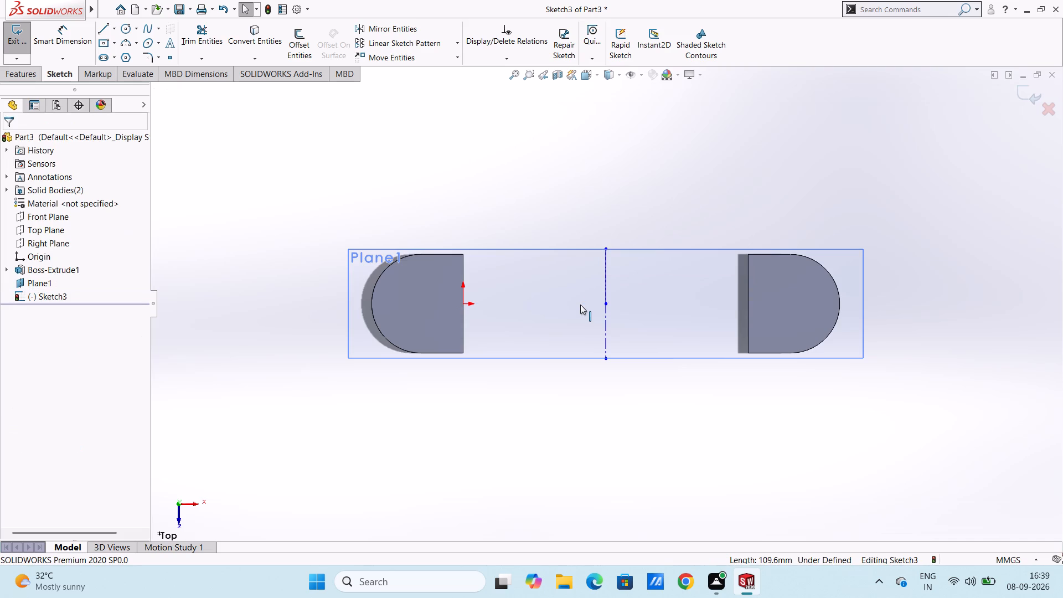
{"action": "left_click", "coordinate": [179, 191]}
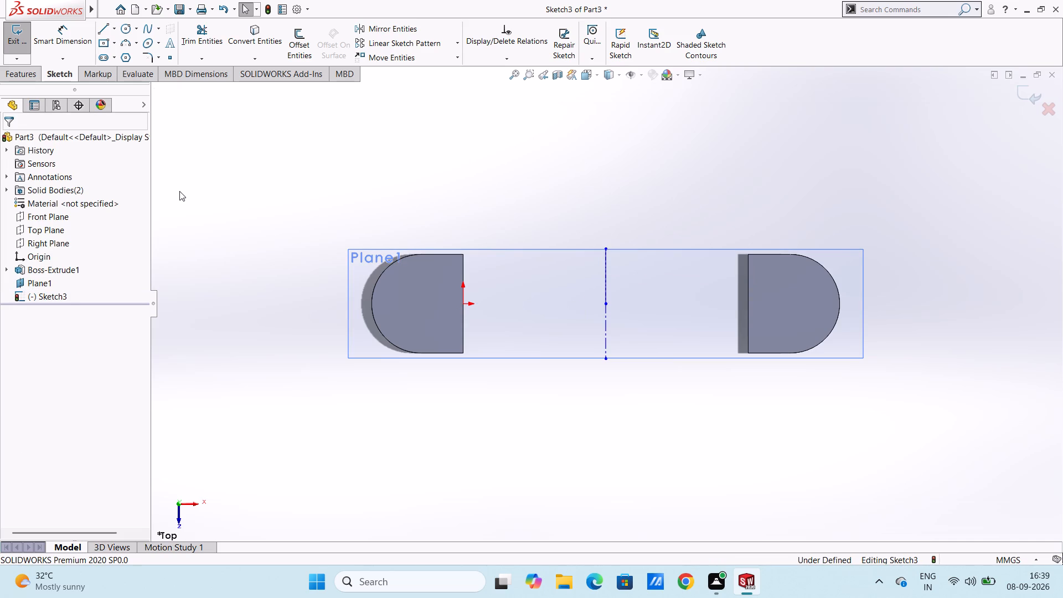
Draw a circle of radius 7.8 mm centred on the arc centre of the rounded end beside the origin.
{"action": "left_click", "coordinate": [124, 31]}
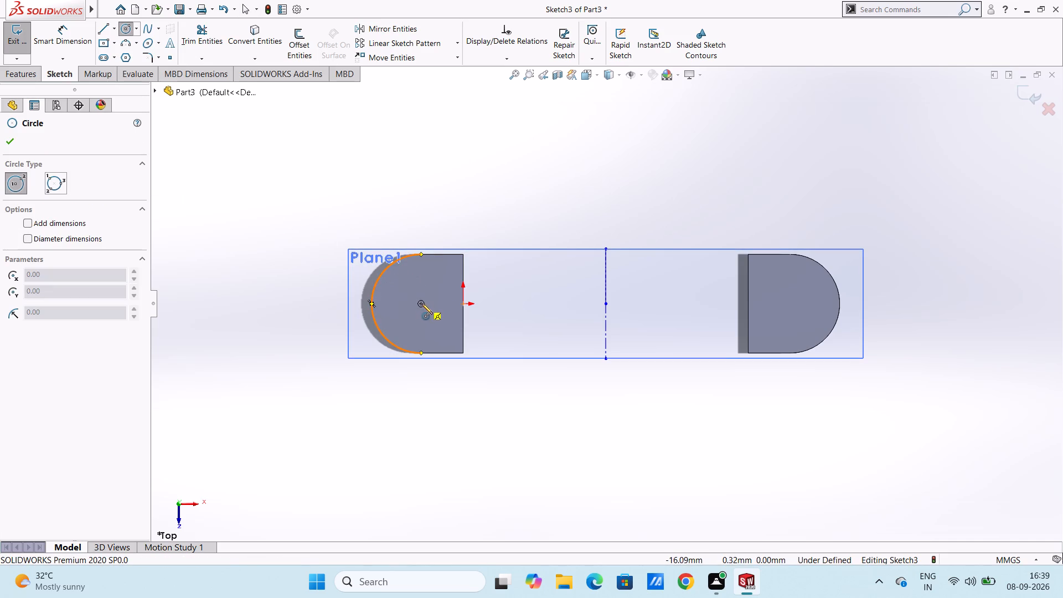
{"action": "left_click", "coordinate": [422, 304]}
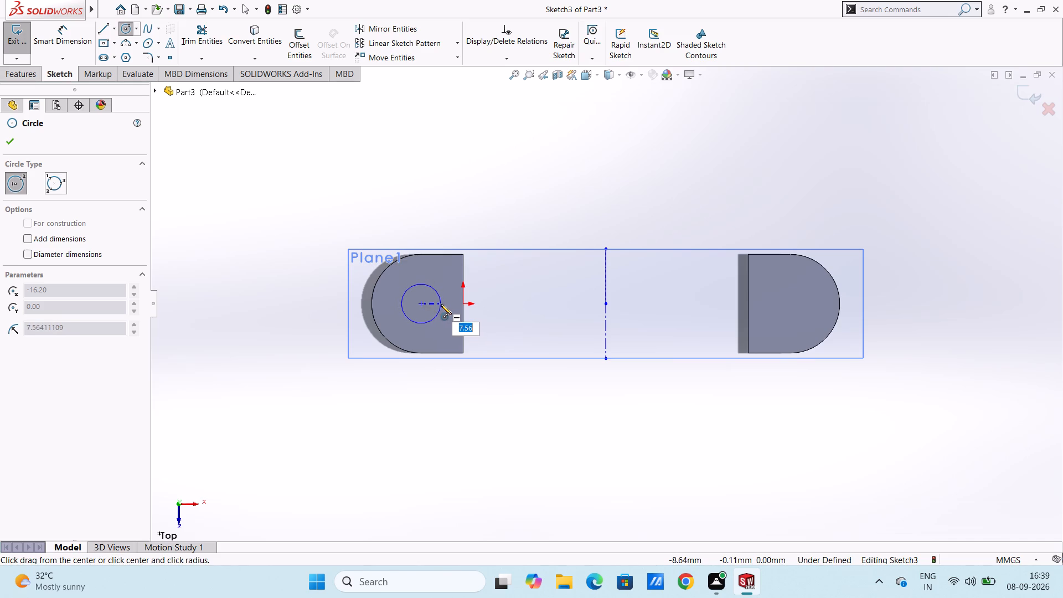
{"action": "key", "text": "7"}
{"action": "type", "text": ".8"}
{"action": "key", "text": "Return"}
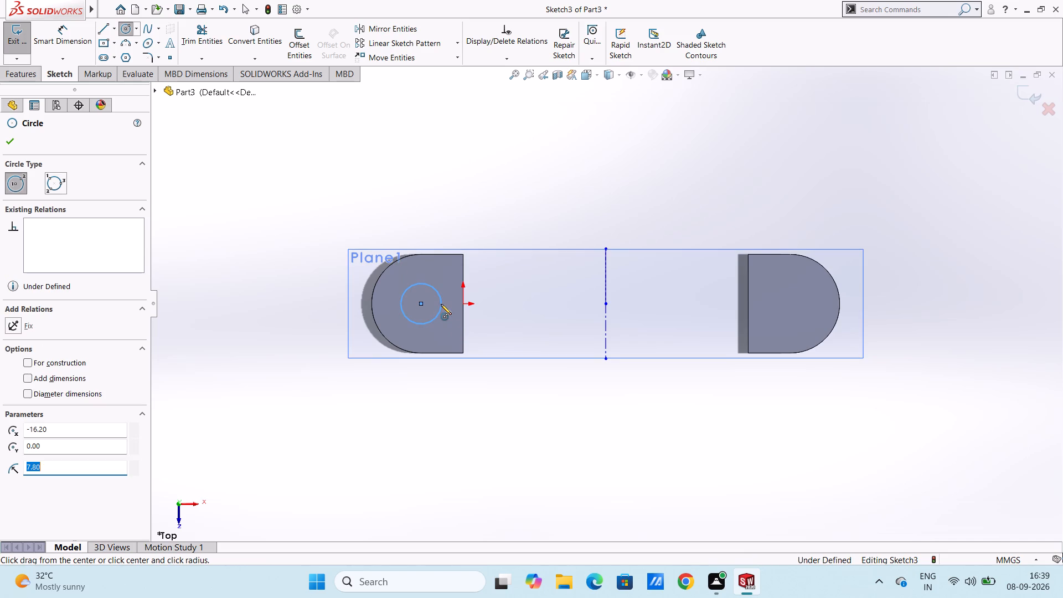
{"action": "key", "text": "Escape"}
{"action": "key", "text": "Escape"}
{"action": "key", "text": "Escape"}
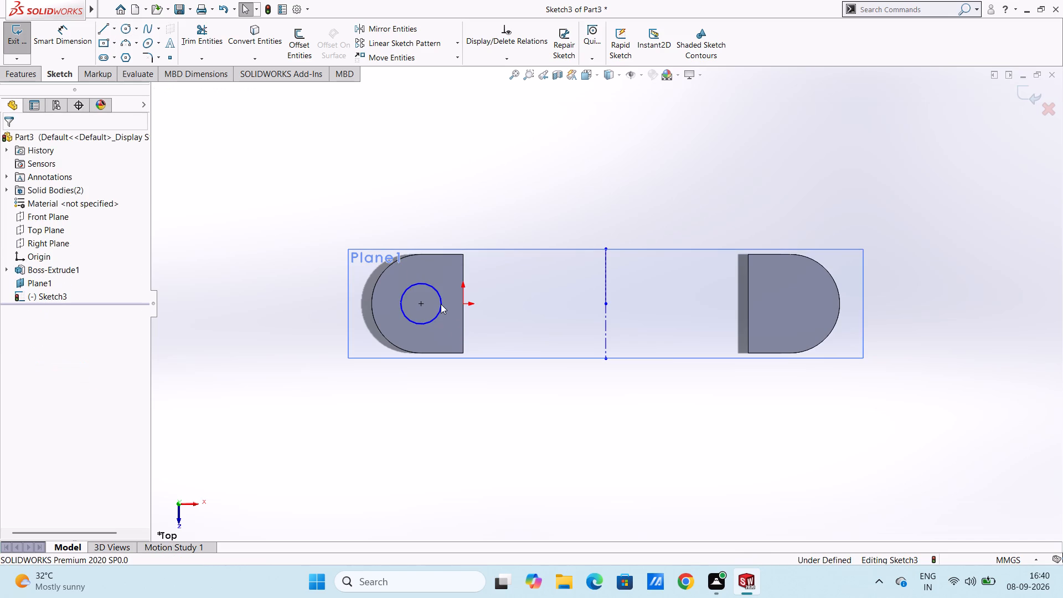
Add a diameter dimension to the circle, placed outside the rounded end.
{"action": "left_click", "coordinate": [70, 42]}
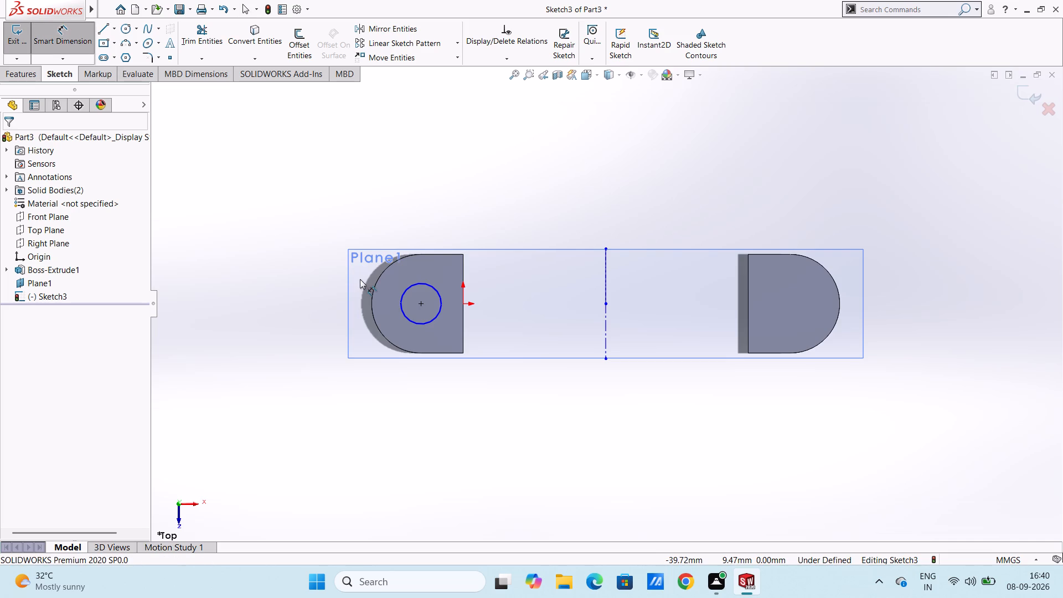
{"action": "left_click", "coordinate": [405, 292]}
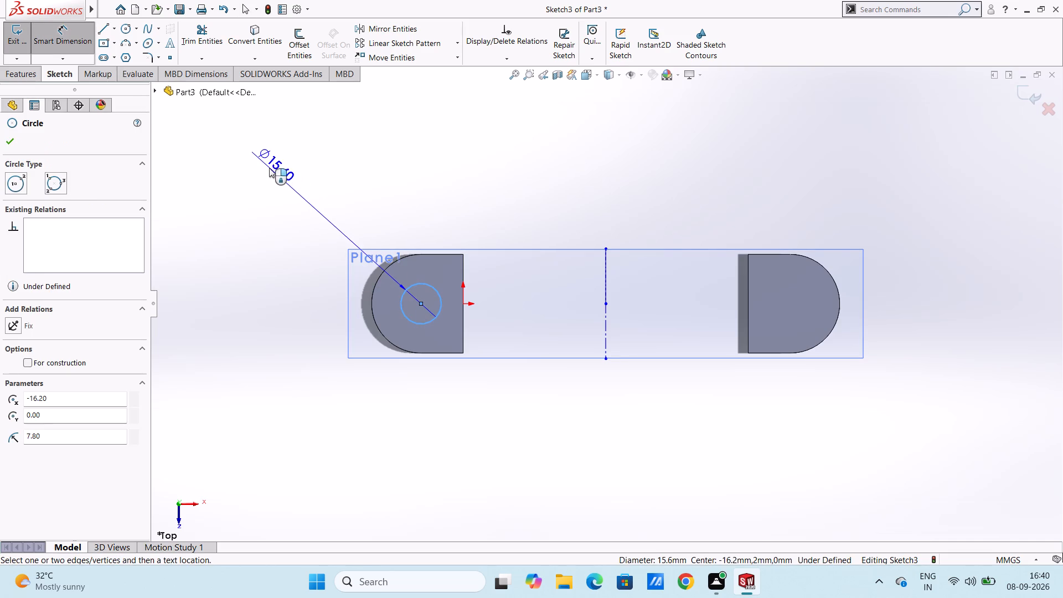
{"action": "left_click", "coordinate": [269, 167]}
{"action": "key", "text": "Return"}
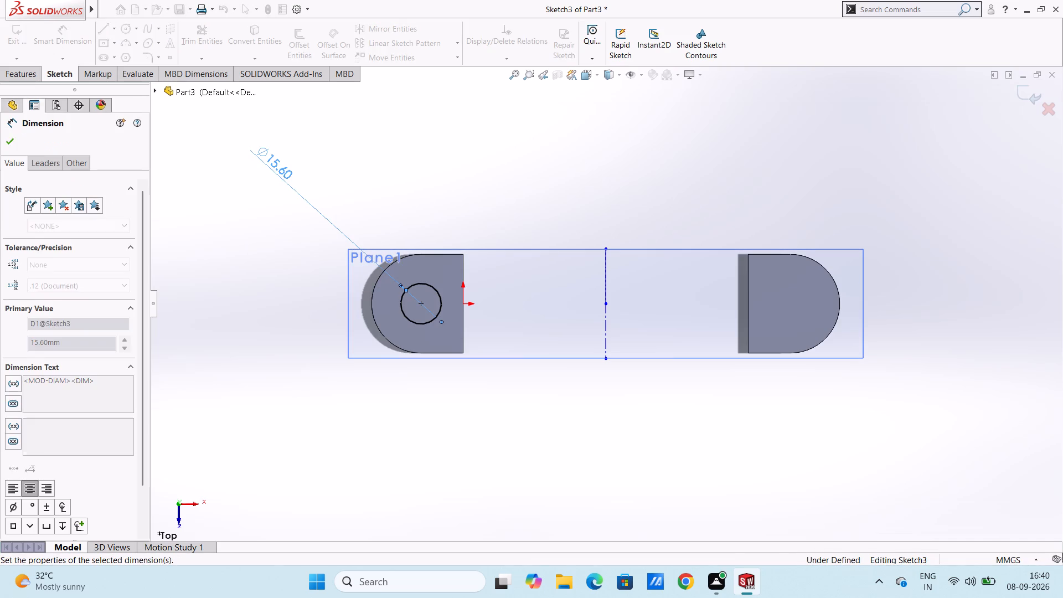
{"action": "left_click", "coordinate": [290, 219]}
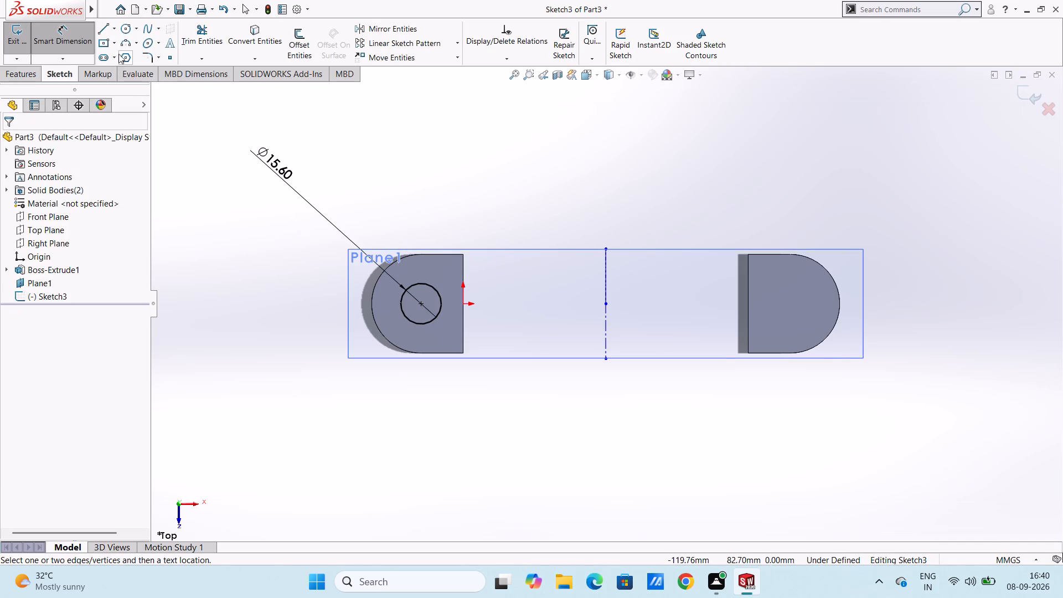
{"action": "left_click", "coordinate": [69, 39]}
Draw a 7 mm by 7 mm centre rectangle at the centre of the circle.
{"action": "left_click", "coordinate": [98, 44]}
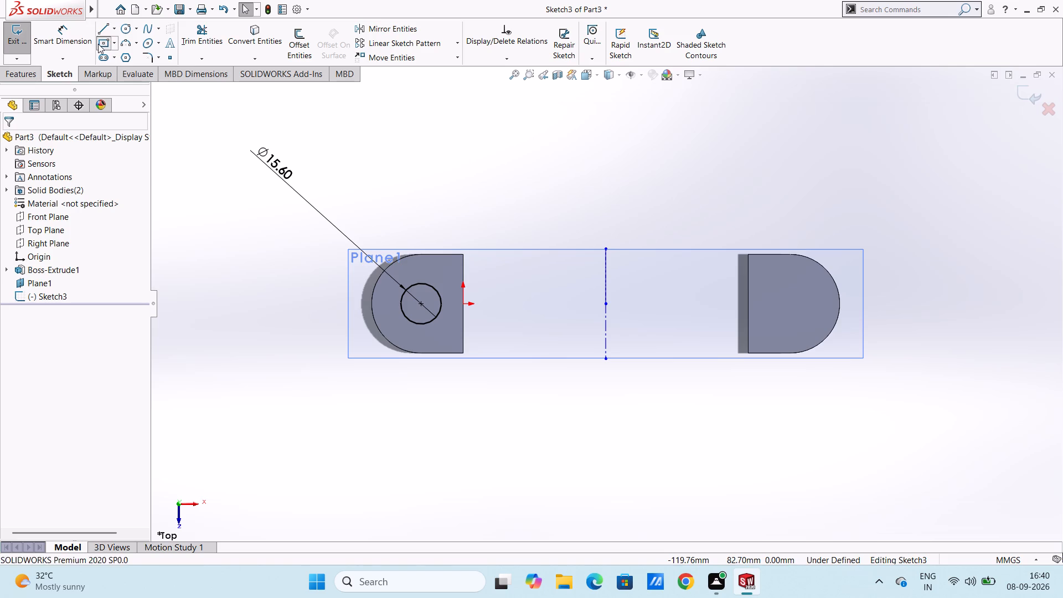
{"action": "left_click", "coordinate": [420, 303]}
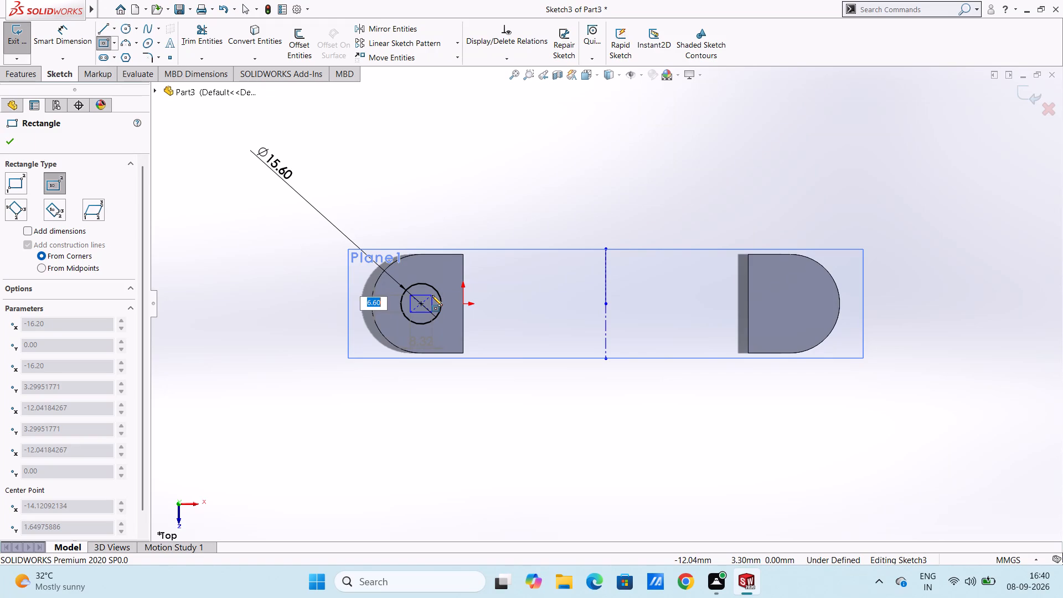
{"action": "key", "text": "7"}
{"action": "key", "text": "Return"}
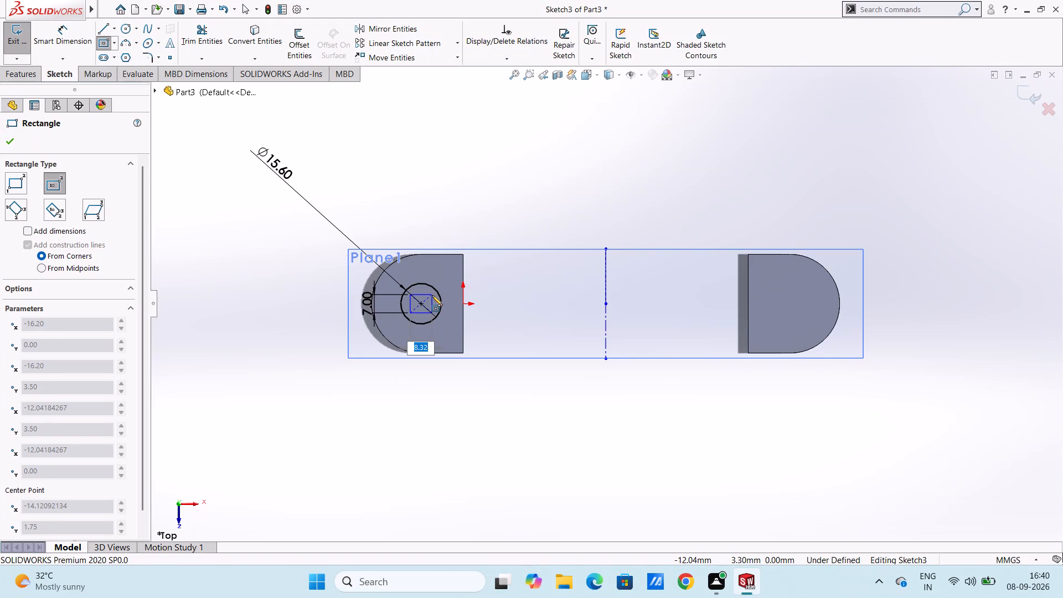
{"action": "key", "text": "7"}
{"action": "key", "text": "Return"}
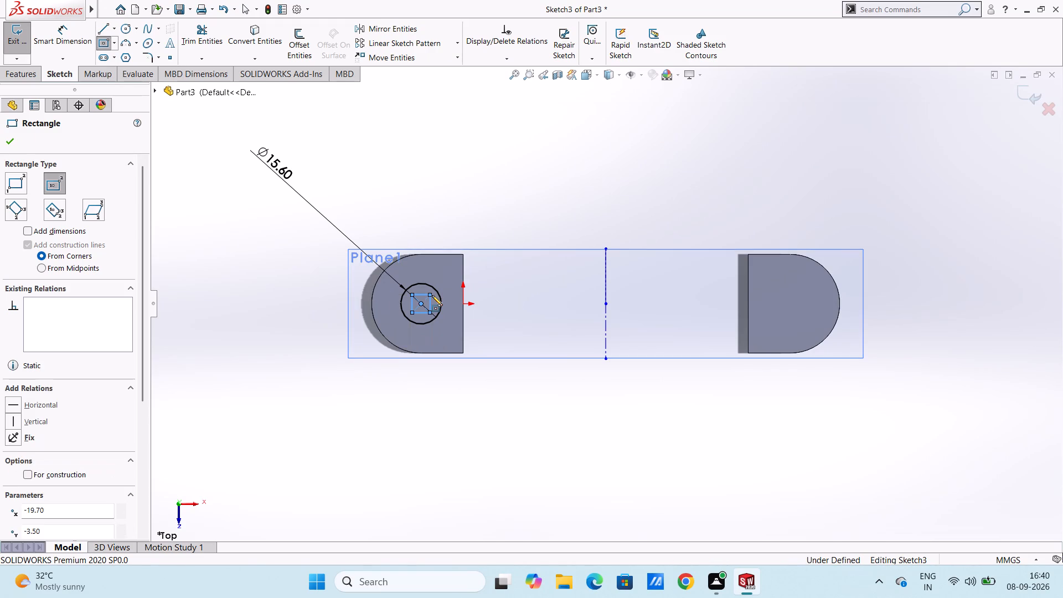
{"action": "key", "text": "Escape"}
{"action": "key", "text": "Escape"}
{"action": "key", "text": "Escape"}
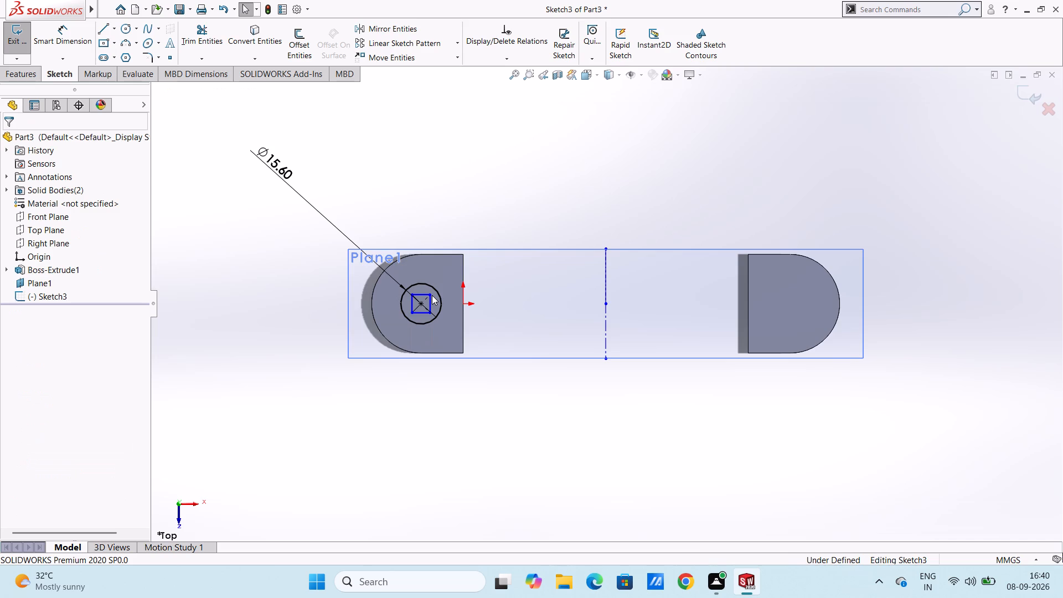
Dimension the length of the square's vertical side farther from the origin, placing the dimension outside the rounded end.
{"action": "left_click", "coordinate": [74, 34]}
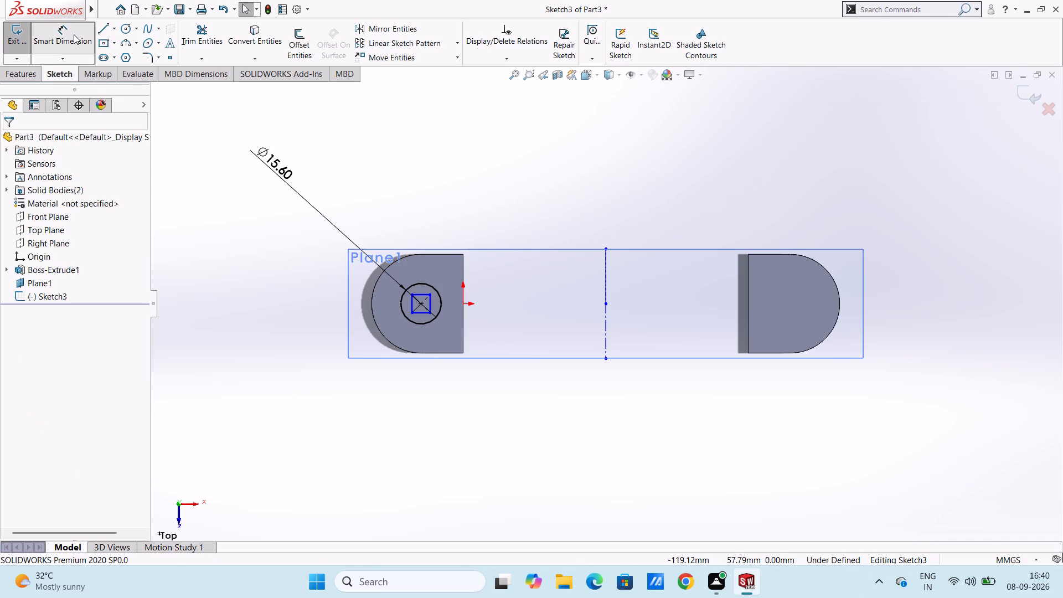
{"action": "left_click", "coordinate": [411, 302]}
{"action": "left_click", "coordinate": [238, 282]}
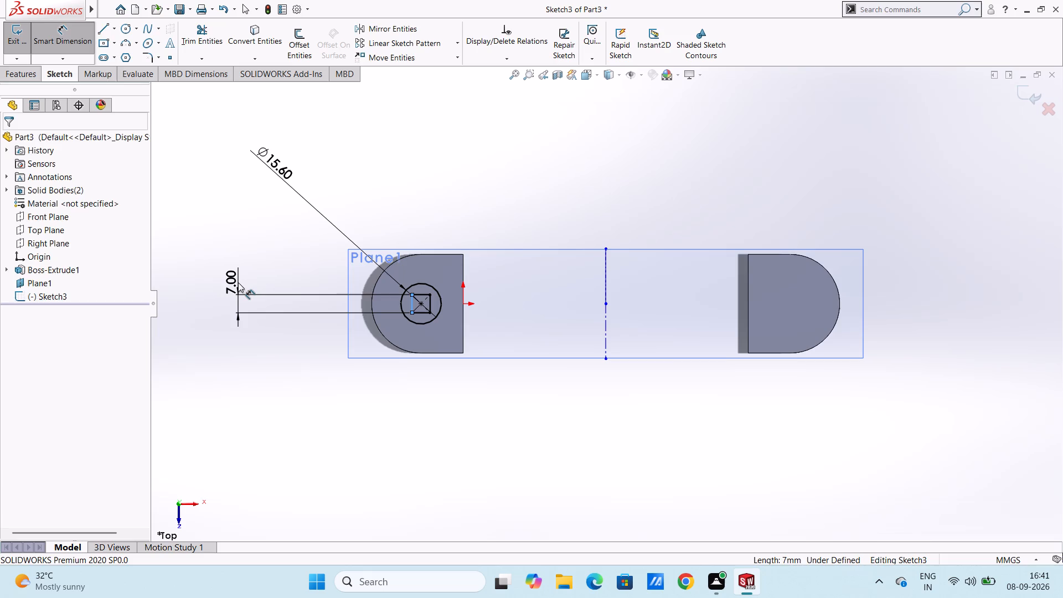
{"action": "key", "text": "Return"}
{"action": "left_click", "coordinate": [247, 272]}
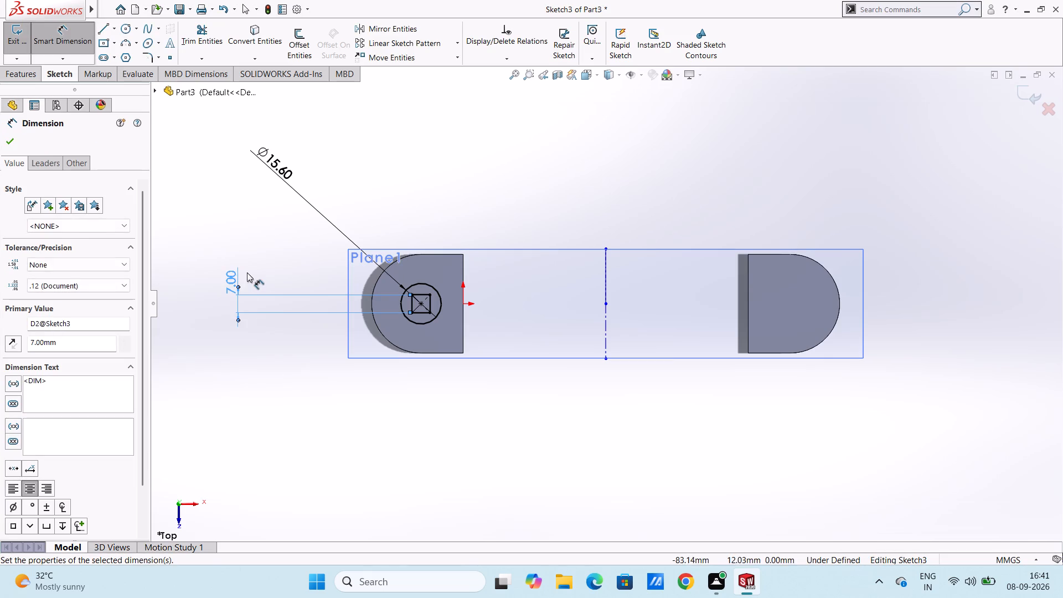
{"action": "key", "text": "Escape"}
{"action": "key", "text": "Escape"}
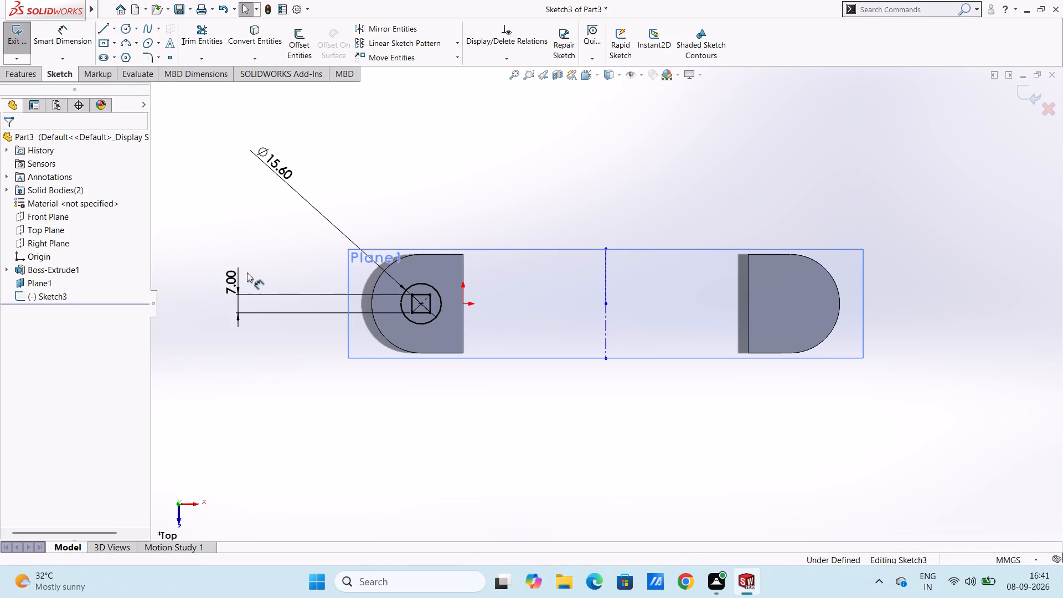
Mirror the circle and its inner square about the full-height vertical centreline onto the other rounded end.
{"action": "left_click", "coordinate": [427, 284]}
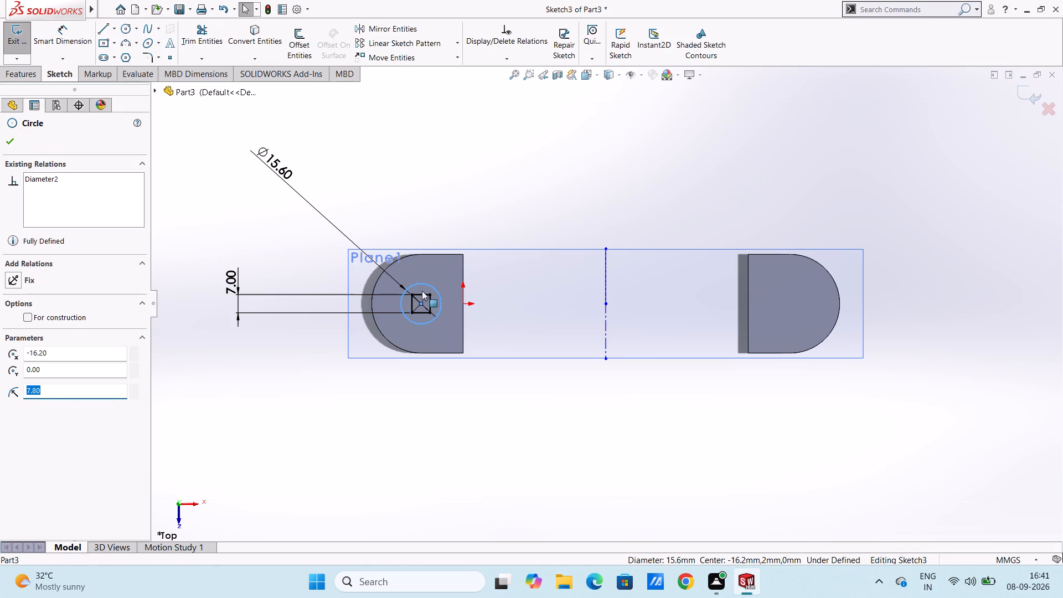
{"action": "left_click", "coordinate": [421, 293], "text": "ctrl"}
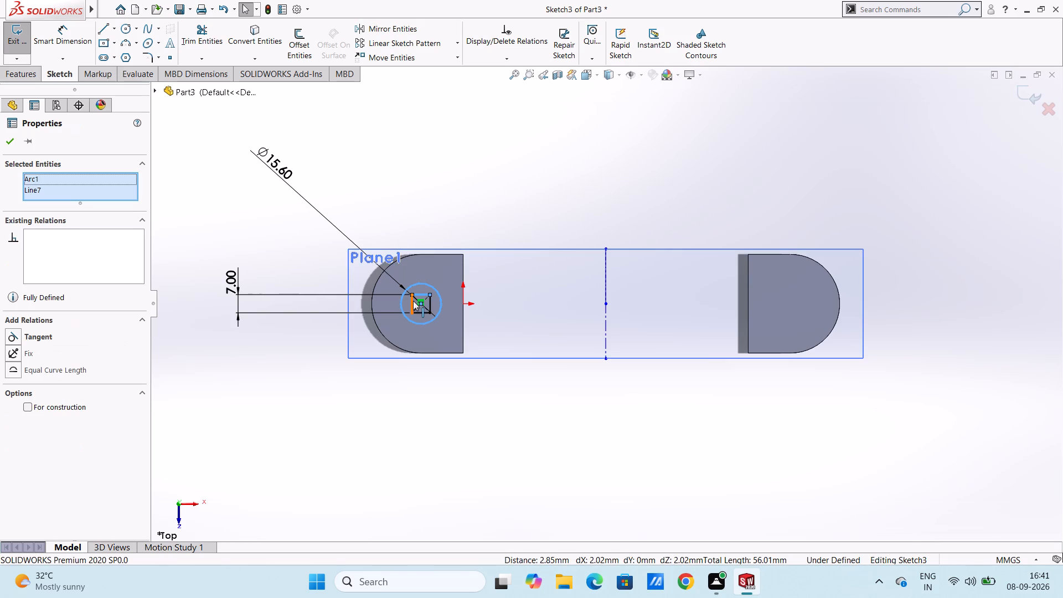
{"action": "left_click", "coordinate": [413, 301], "text": "ctrl"}
{"action": "left_click", "coordinate": [421, 312], "text": "ctrl"}
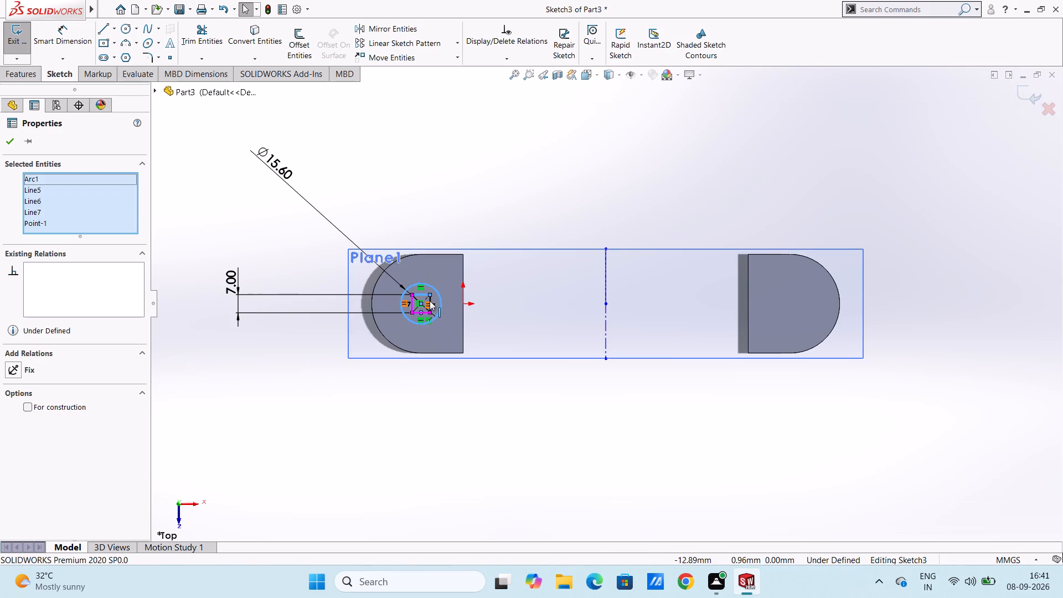
{"action": "left_click", "coordinate": [430, 300], "text": "ctrl"}
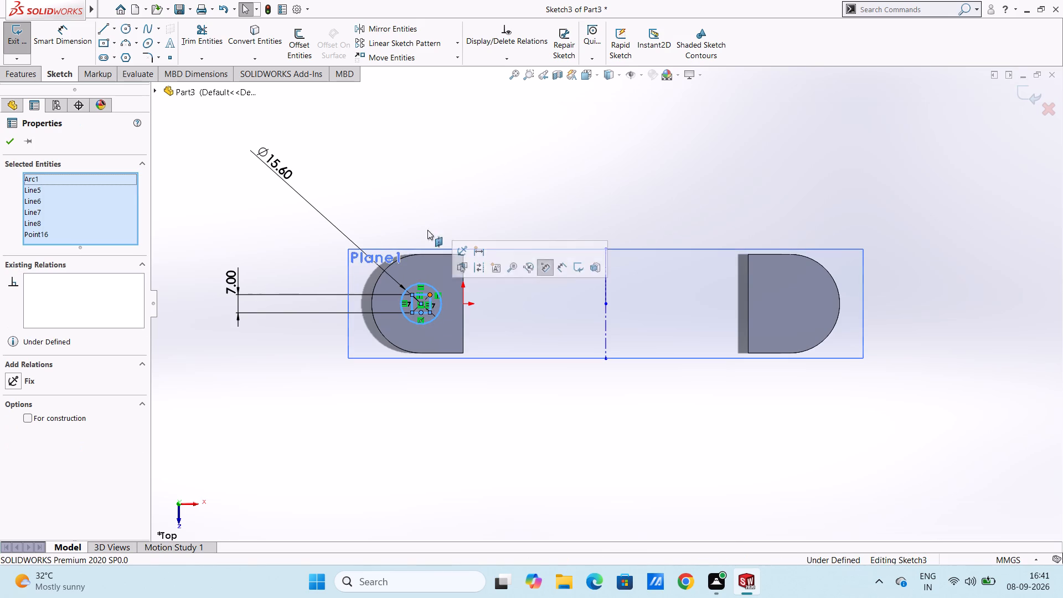
{"action": "left_click", "coordinate": [410, 27]}
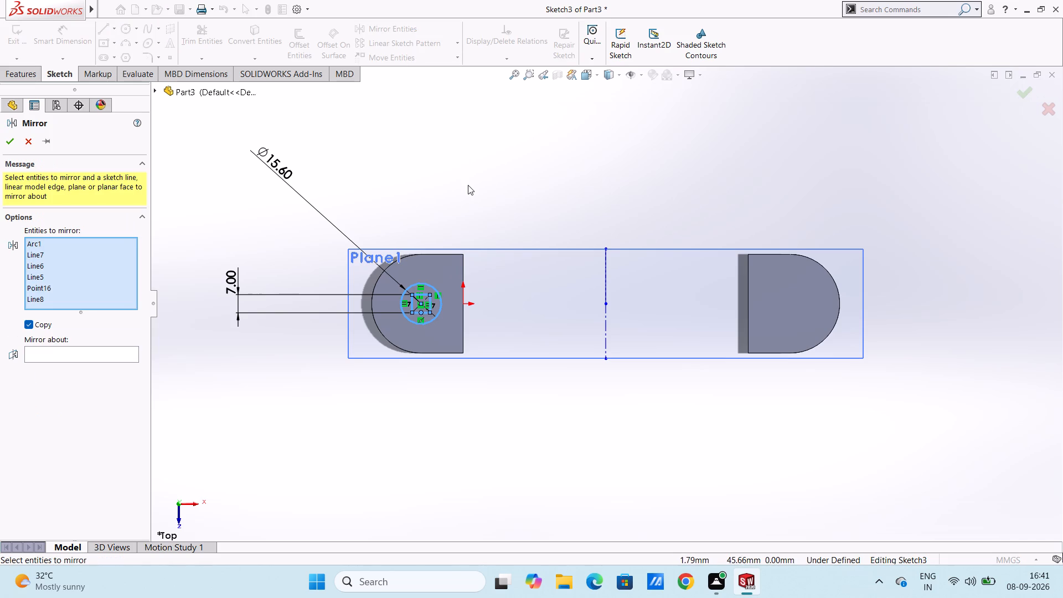
{"action": "left_click", "coordinate": [56, 355]}
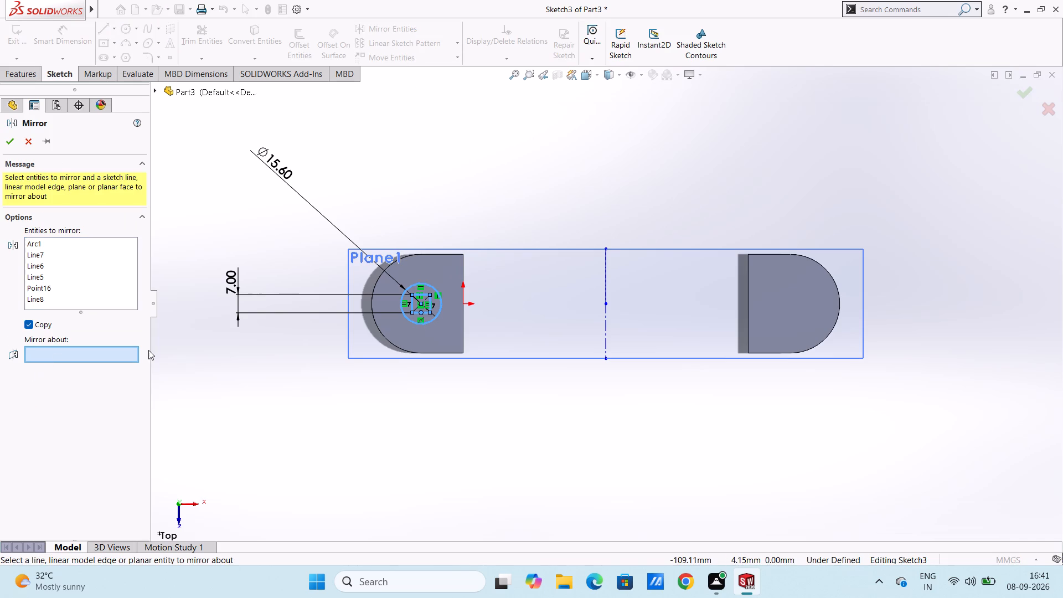
{"action": "left_click", "coordinate": [605, 310]}
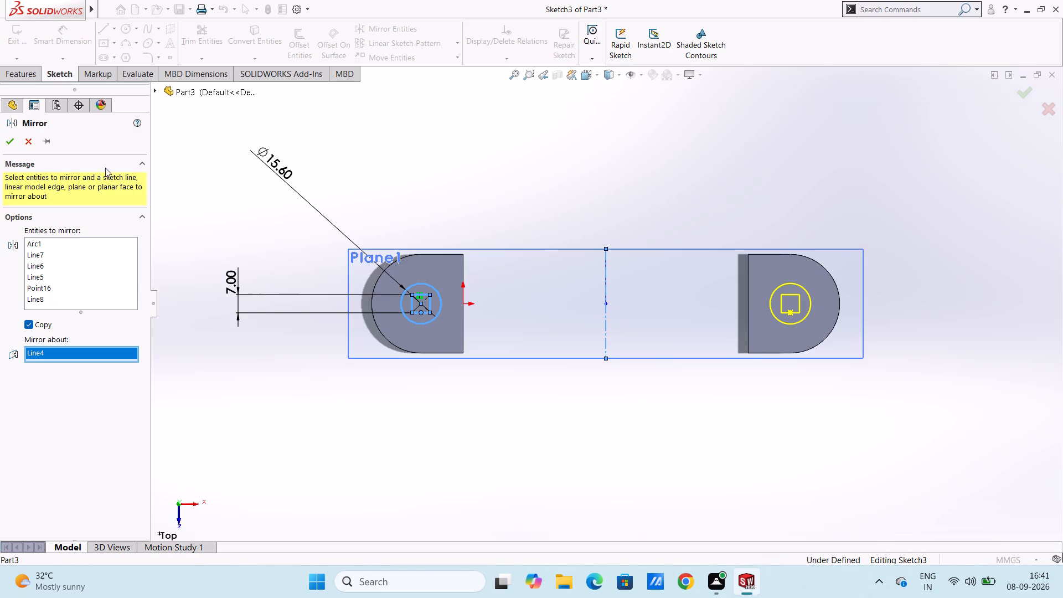
{"action": "left_click", "coordinate": [11, 142]}
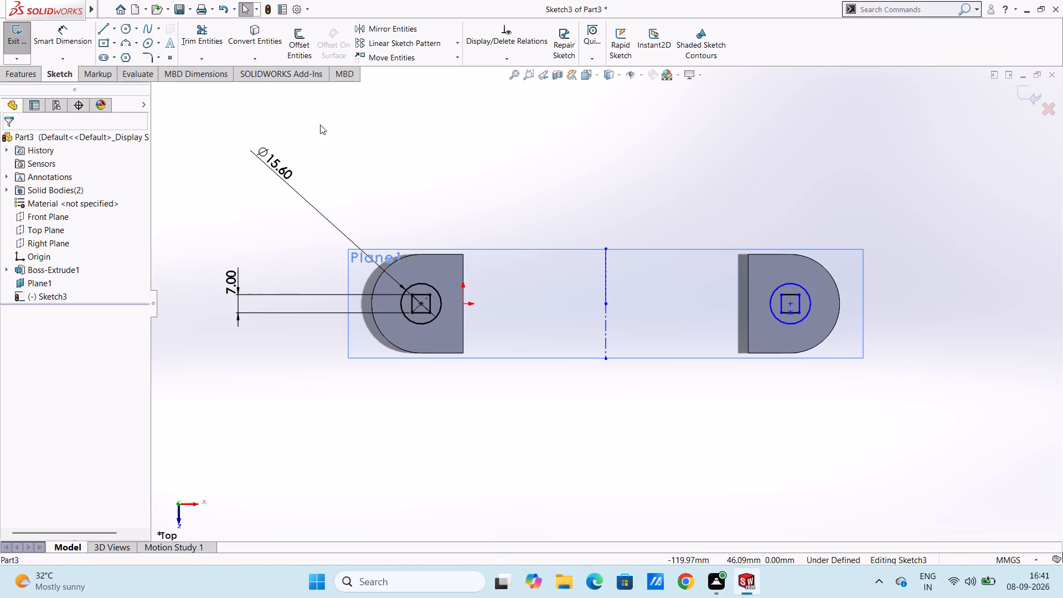
{"action": "left_click", "coordinate": [344, 120]}
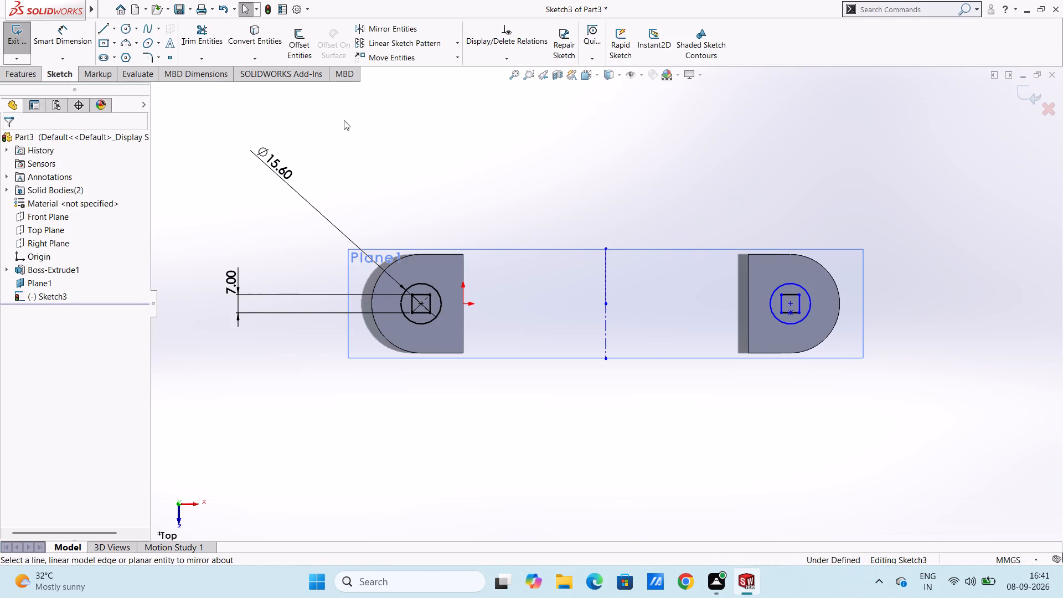
Dimension the horizontal distance between the two circle centres, placing the dimension below the rounded ends.
{"action": "left_click", "coordinate": [80, 43]}
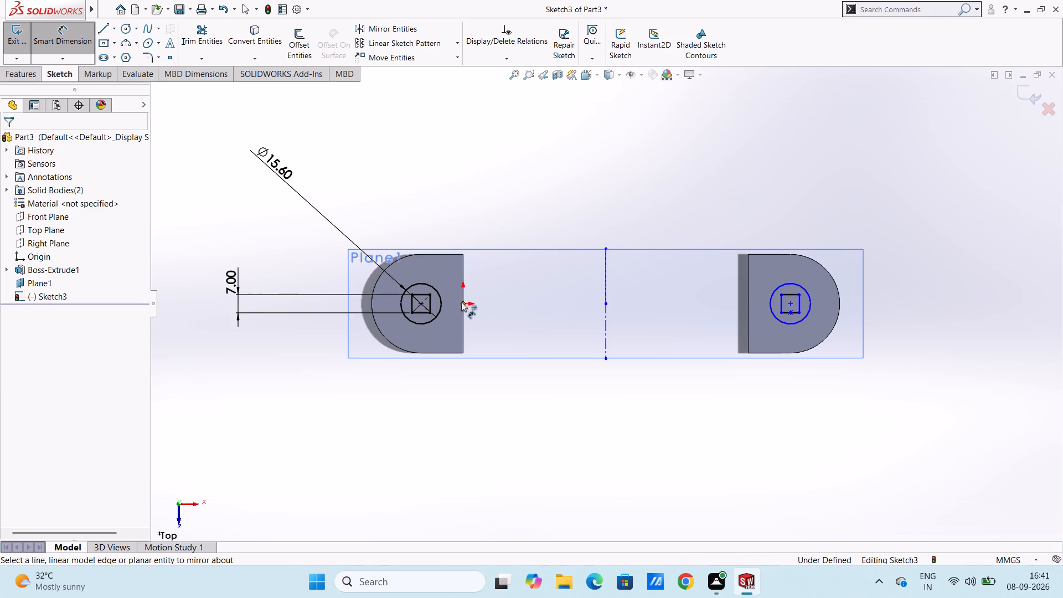
{"action": "left_click", "coordinate": [463, 303]}
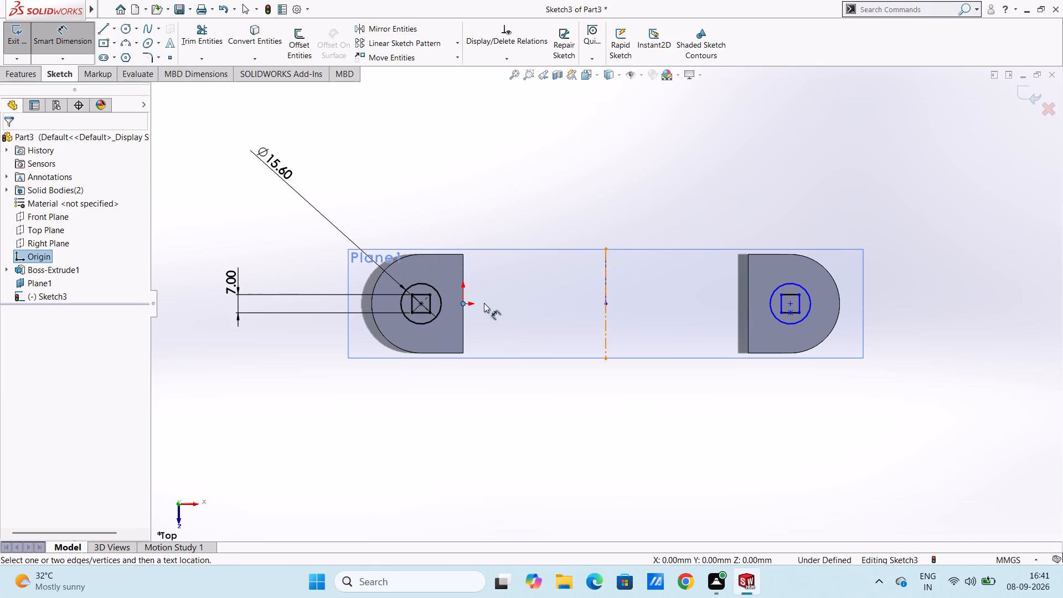
{"action": "key", "text": "Escape"}
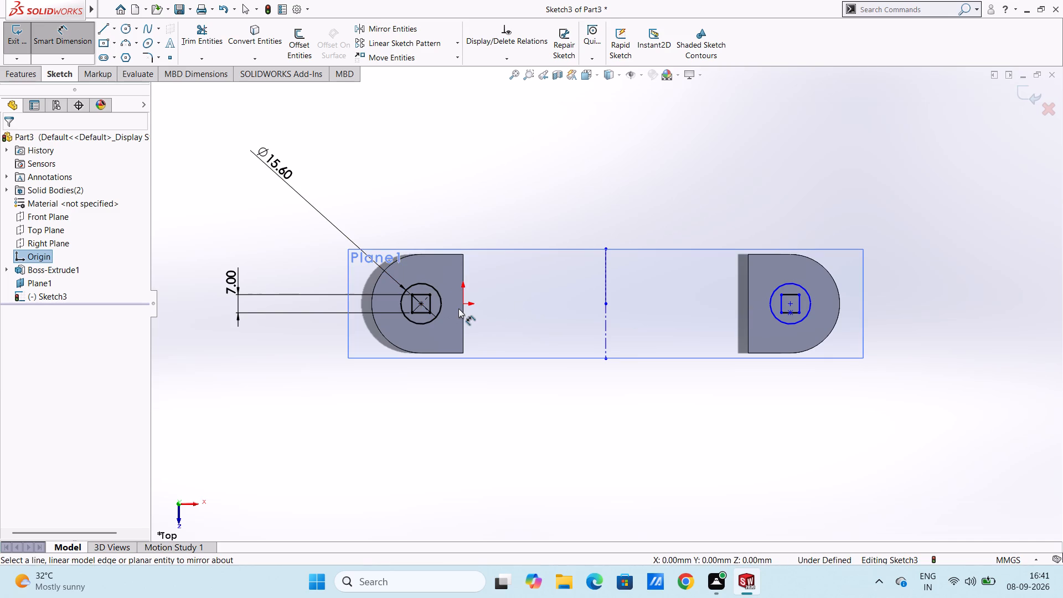
{"action": "left_click", "coordinate": [421, 302]}
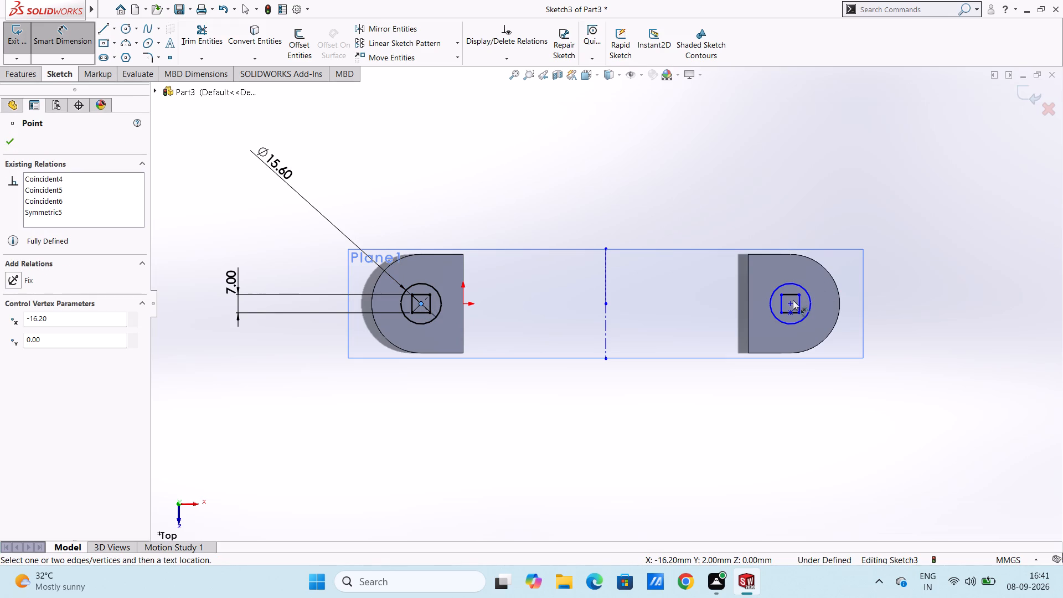
{"action": "left_click", "coordinate": [790, 302]}
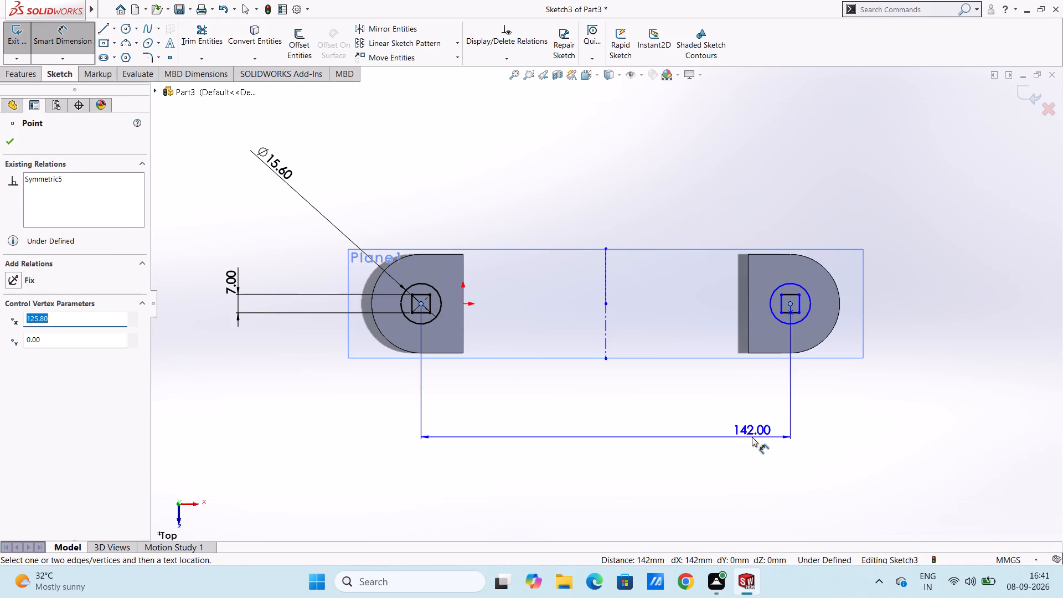
{"action": "left_click", "coordinate": [752, 437]}
{"action": "key", "text": "Return"}
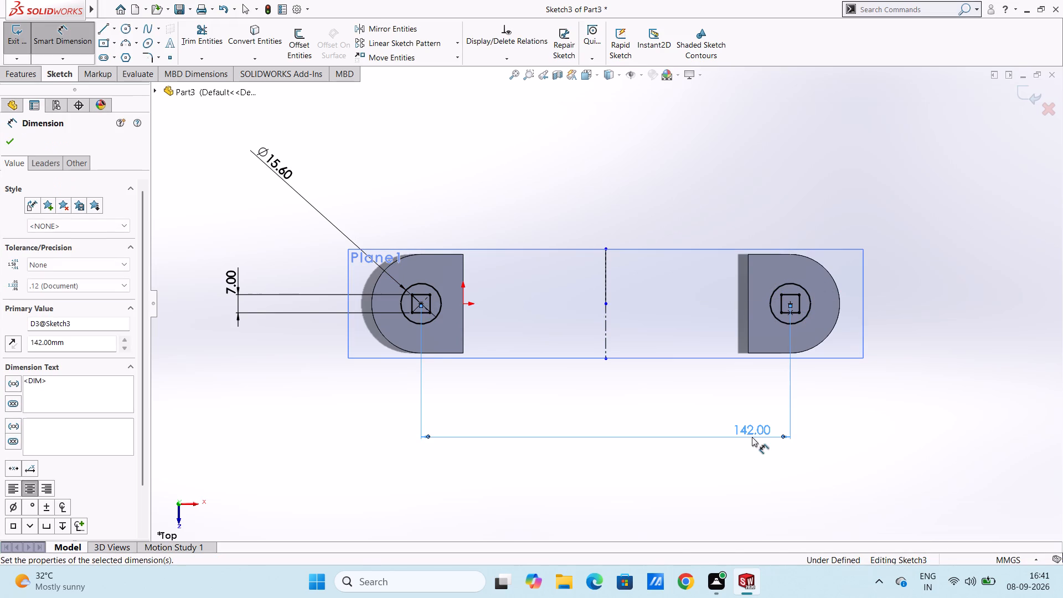
{"action": "left_click", "coordinate": [705, 382]}
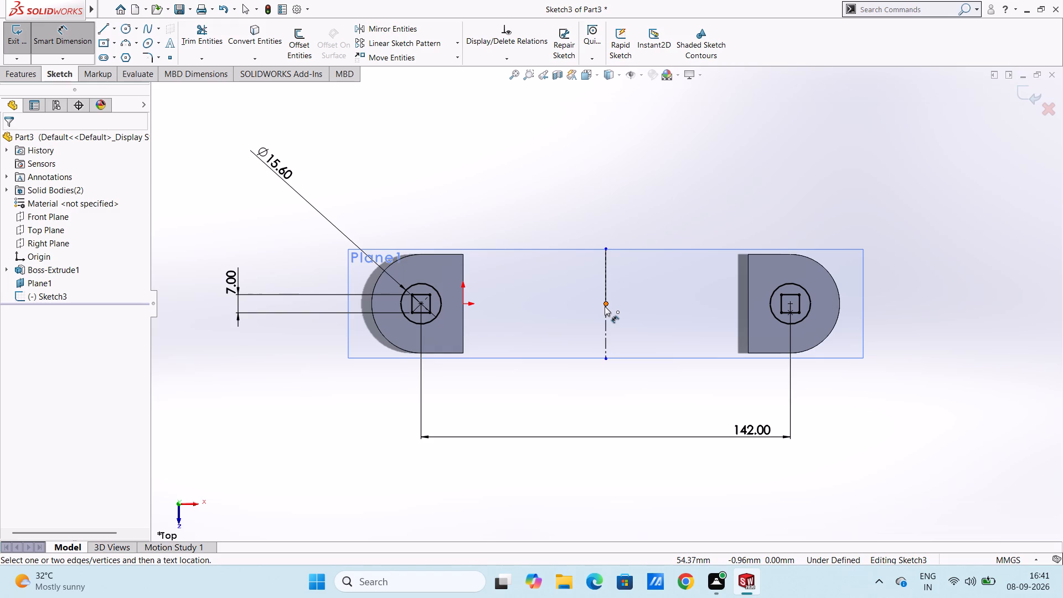
{"action": "key", "text": "Escape"}
{"action": "key", "text": "Escape"}
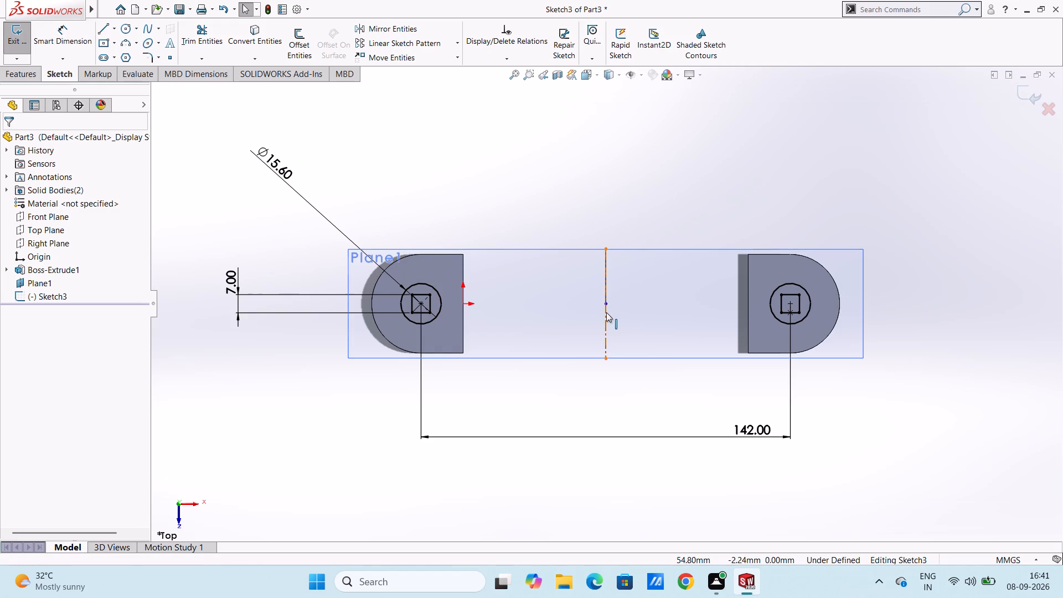
Delete the two overlapping vertical construction lines midway between the rounded ends.
{"action": "left_click", "coordinate": [606, 310]}
{"action": "key", "text": "Delete"}
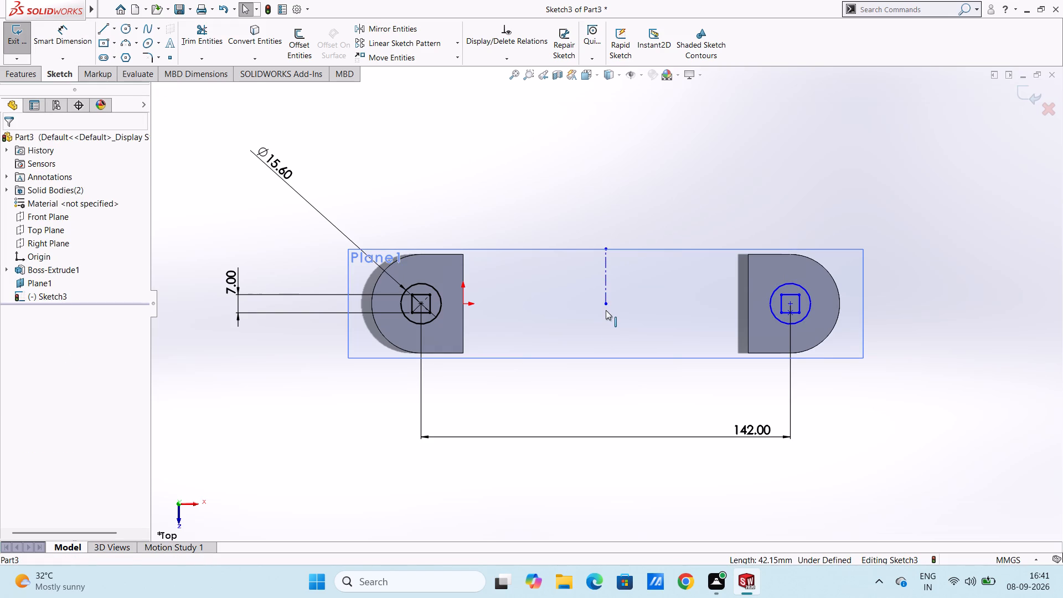
{"action": "left_click", "coordinate": [607, 289]}
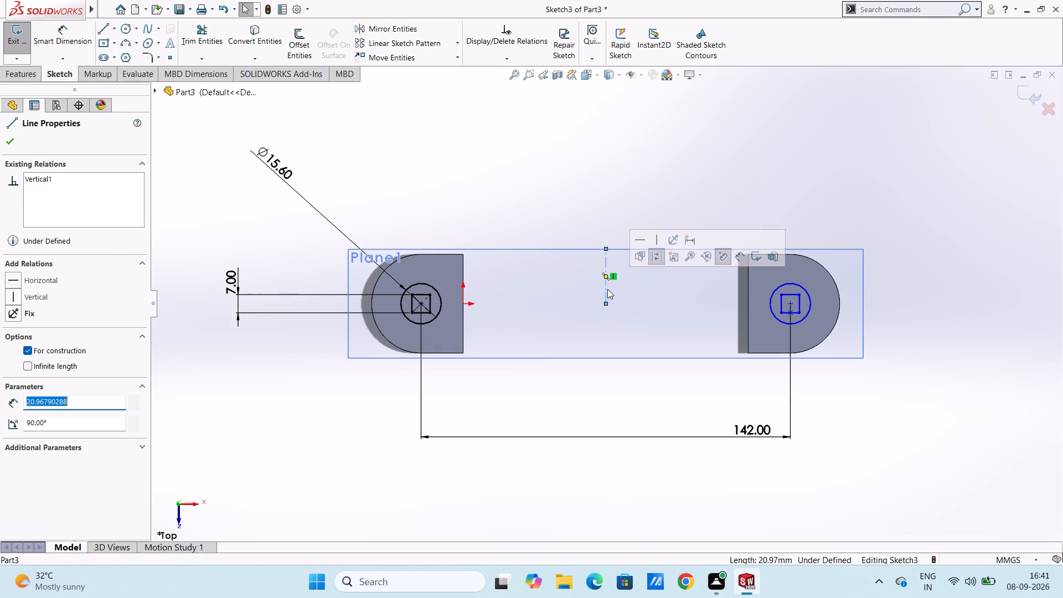
{"action": "key", "text": "Delete"}
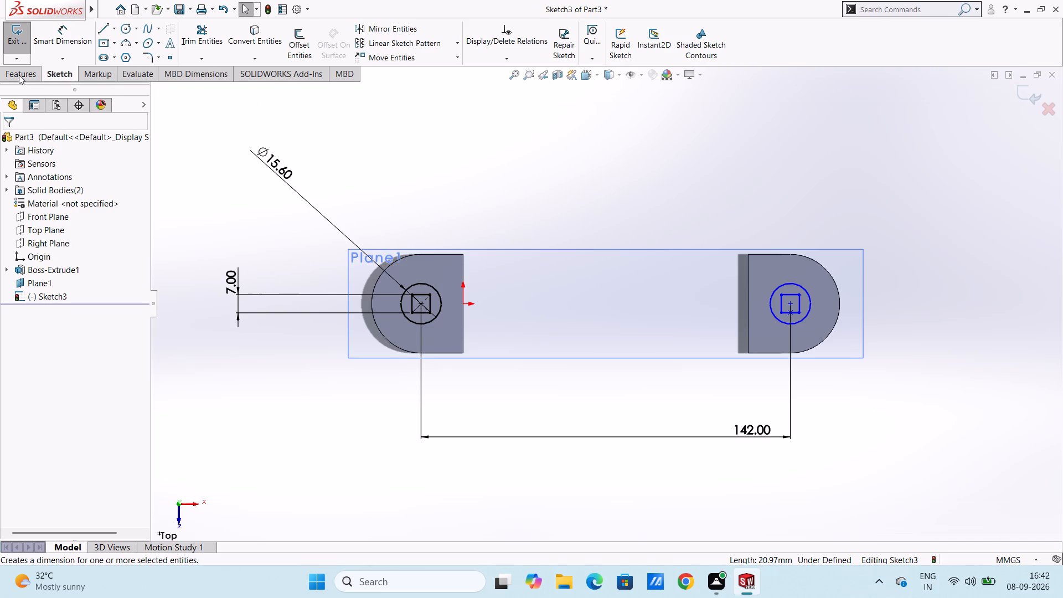
Extrude the circle-and-square sketch as a boss, Mid Plane, 1.8 mm deep, with Merge result on, and return to the top view.
{"action": "left_click", "coordinate": [19, 75]}
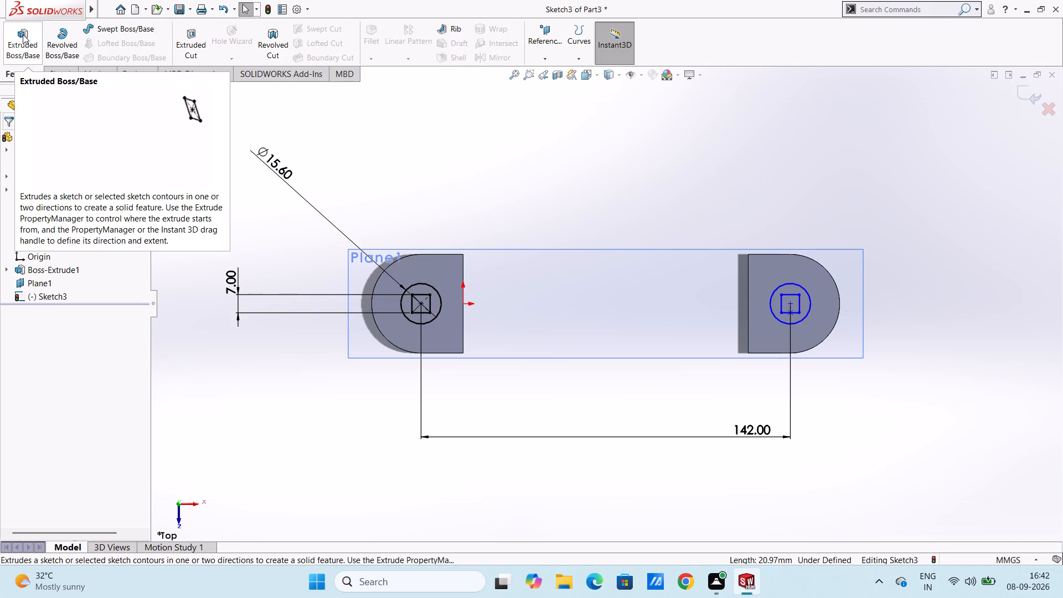
{"action": "left_click", "coordinate": [23, 34]}
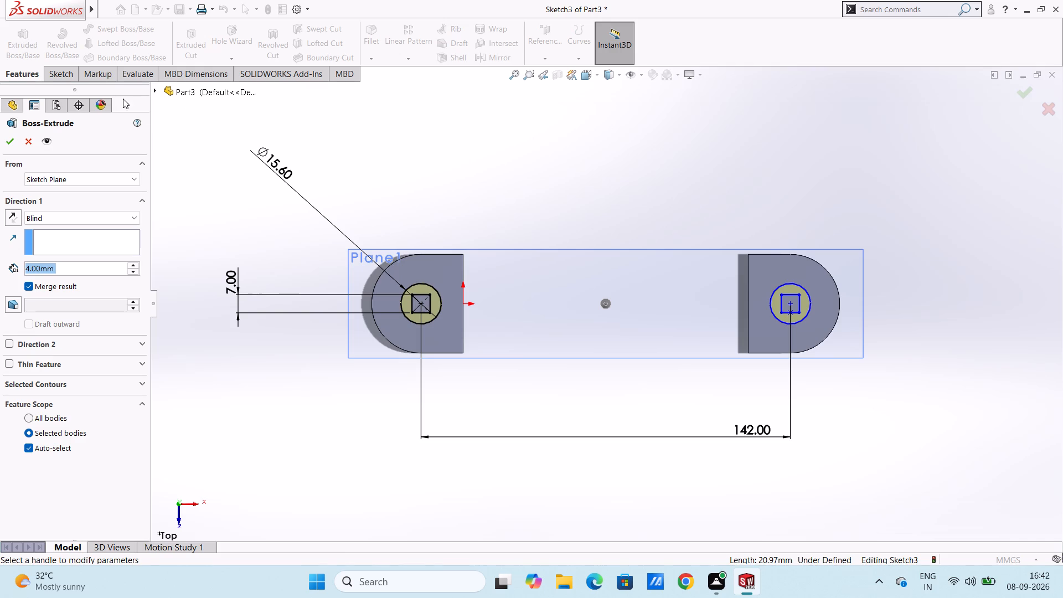
{"action": "right_click", "coordinate": [234, 223]}
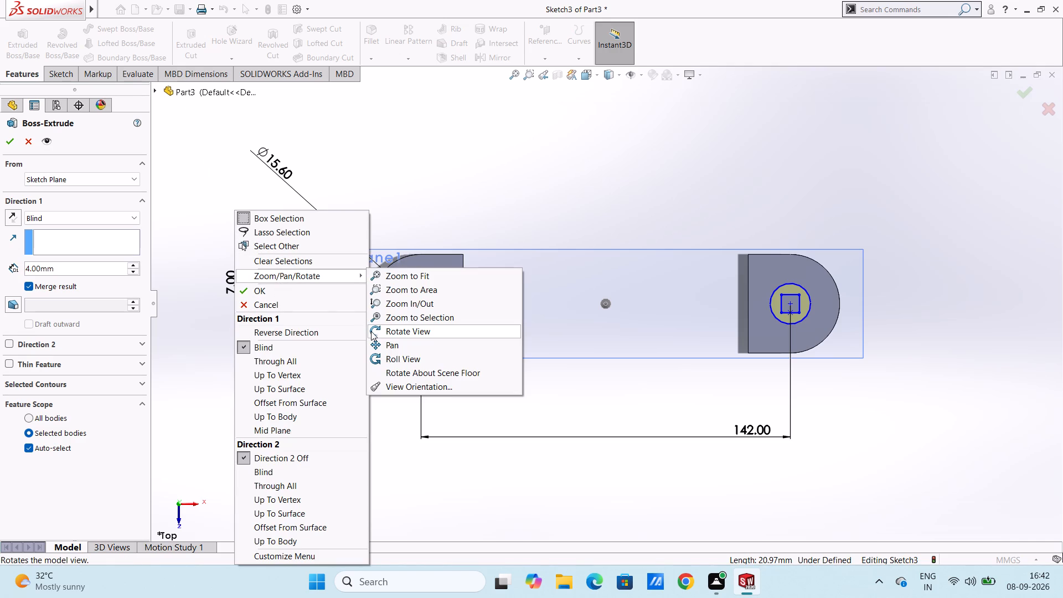
{"action": "left_click", "coordinate": [371, 331]}
{"action": "right_click_drag", "start_coordinate": [340, 418], "coordinate": [349, 391]}
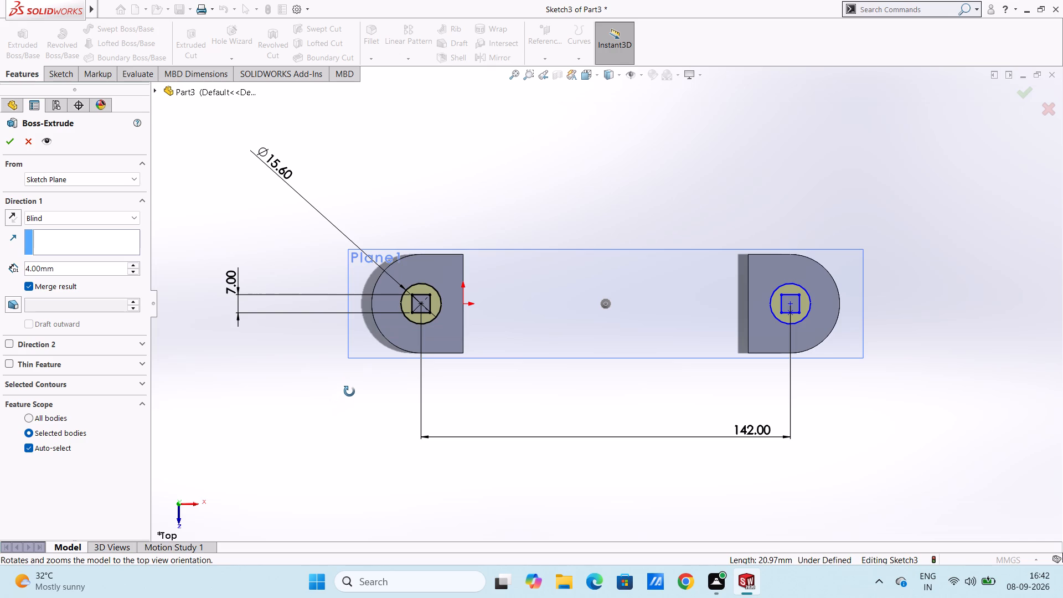
{"action": "right_click_drag", "start_coordinate": [349, 391], "coordinate": [352, 401]}
{"action": "left_click_drag", "start_coordinate": [352, 401], "coordinate": [383, 332]}
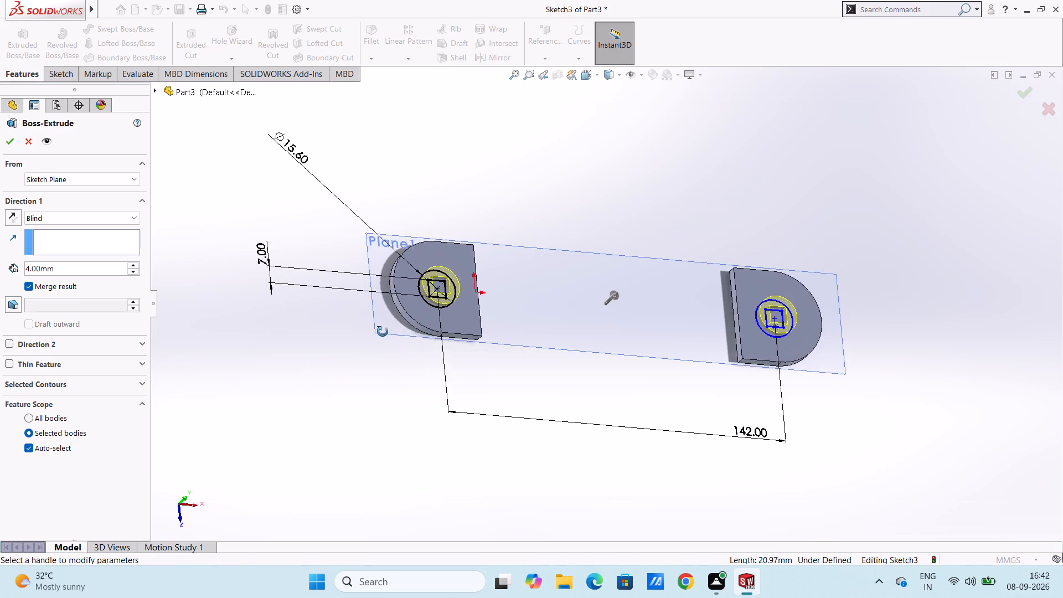
{"action": "left_click_drag", "start_coordinate": [383, 332], "coordinate": [422, 233]}
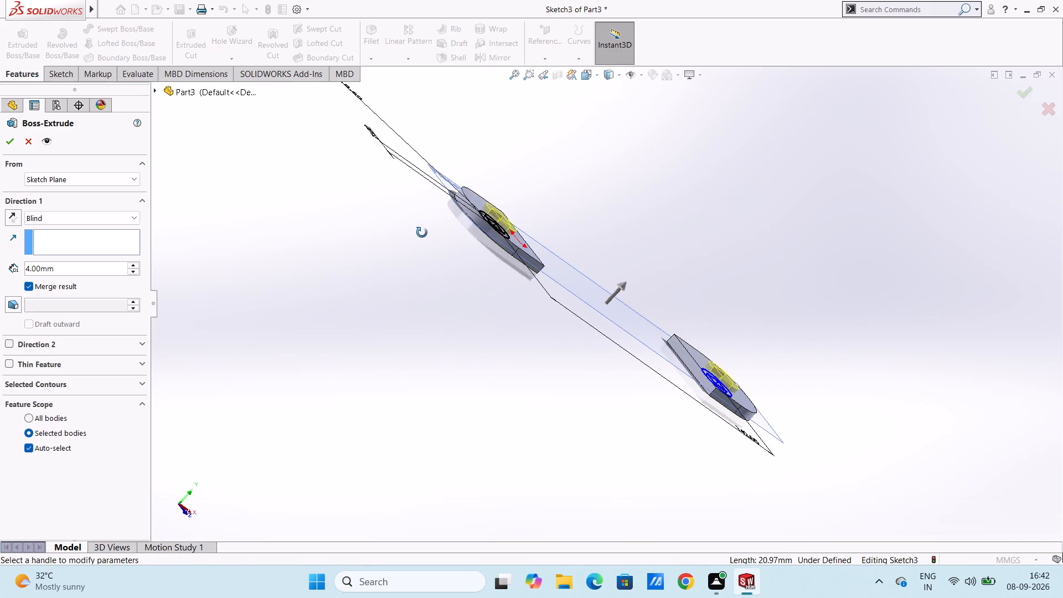
{"action": "left_click_drag", "start_coordinate": [422, 233], "coordinate": [420, 240]}
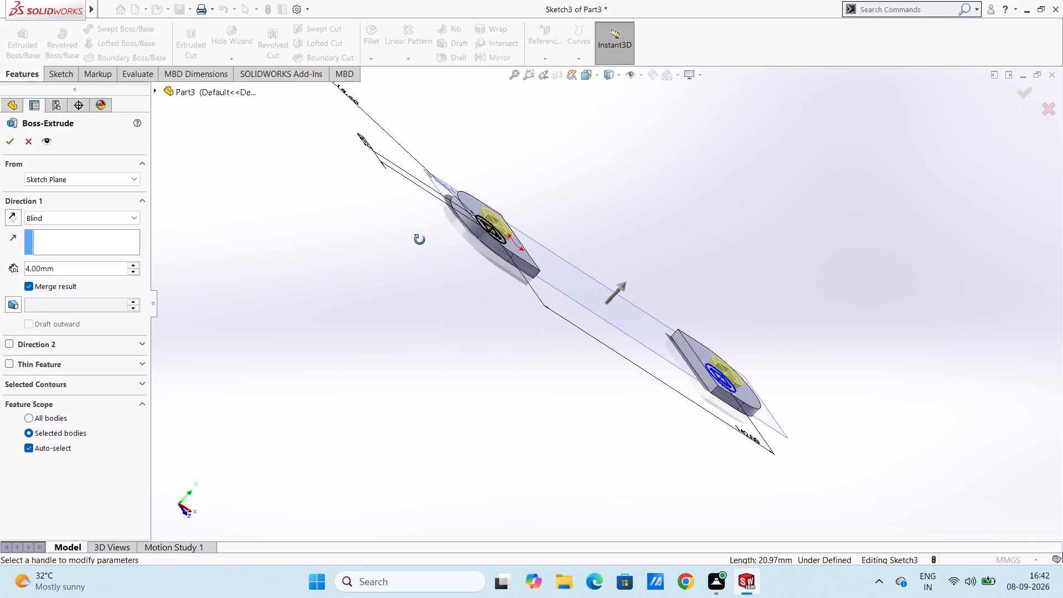
{"action": "left_click_drag", "start_coordinate": [420, 240], "coordinate": [420, 239]}
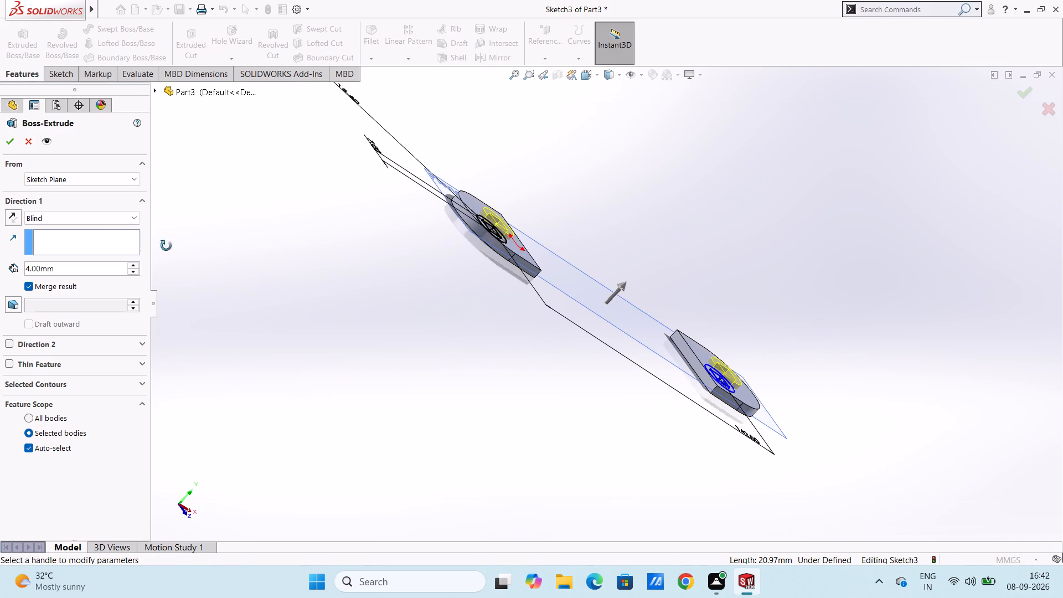
{"action": "key", "text": "Escape"}
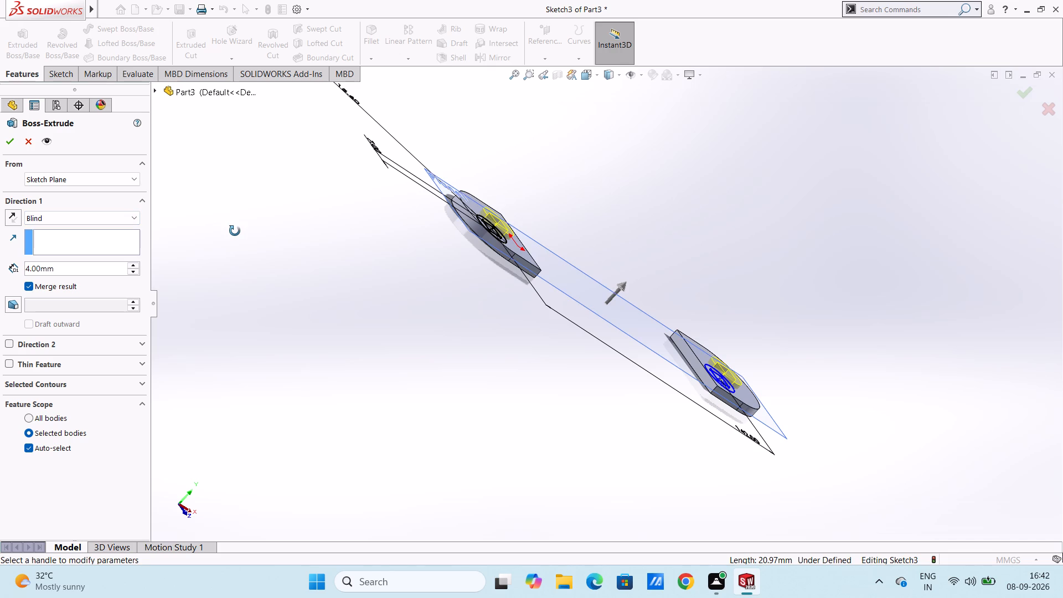
{"action": "left_click", "coordinate": [137, 217]}
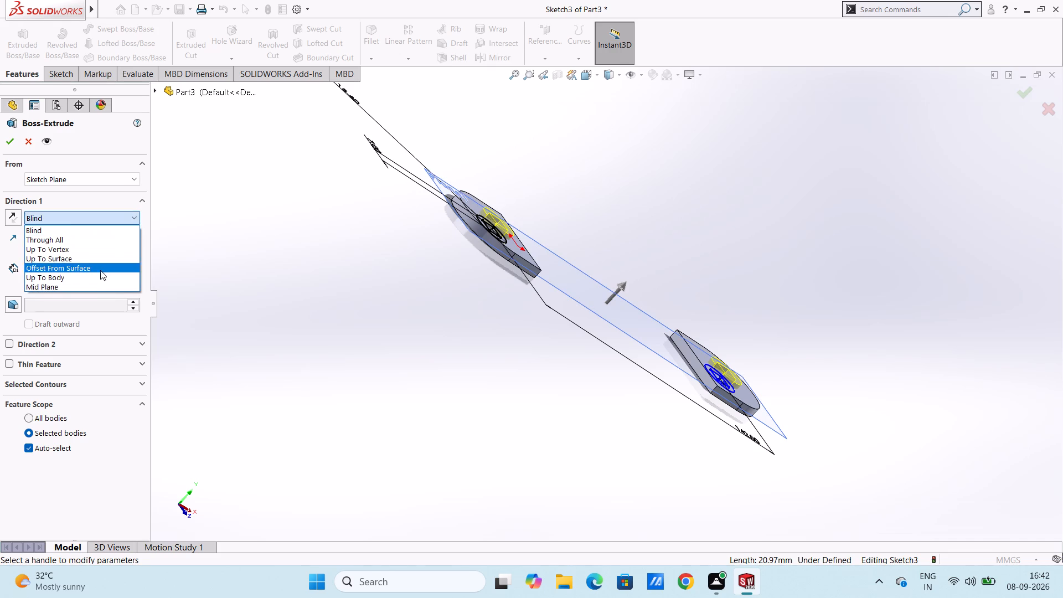
{"action": "left_click", "coordinate": [91, 285]}
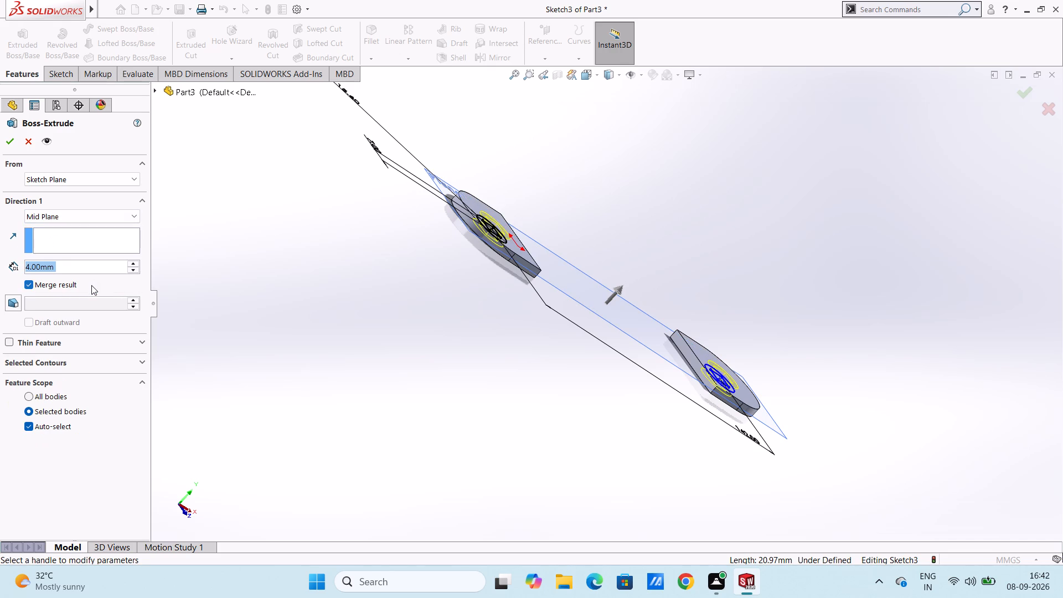
{"action": "type", "text": "1."}
{"action": "key", "text": "8"}
{"action": "key", "text": "Return"}
{"action": "left_click", "coordinate": [12, 144]}
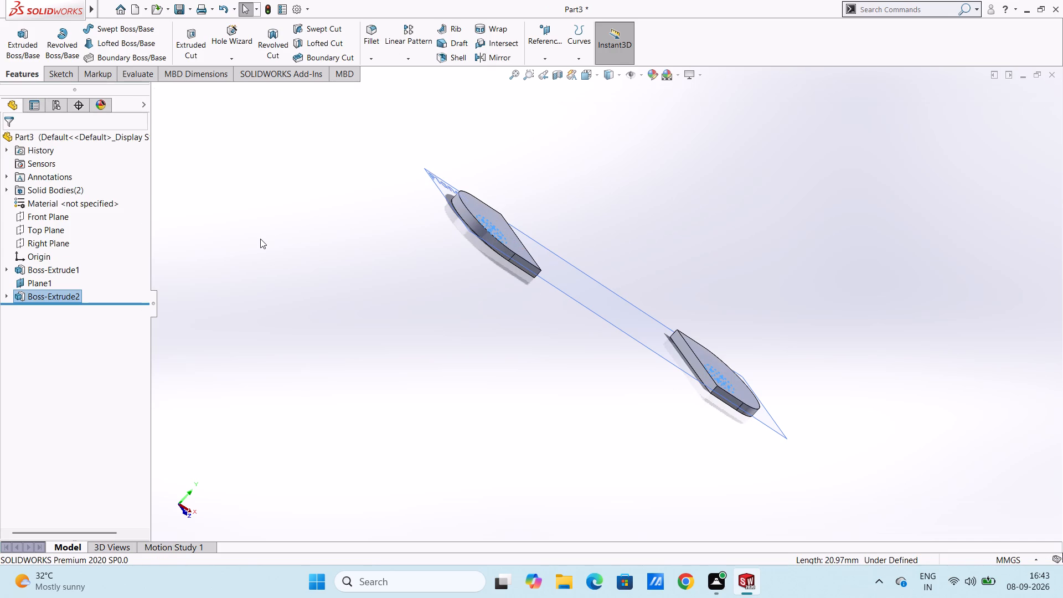
{"action": "left_click", "coordinate": [260, 239]}
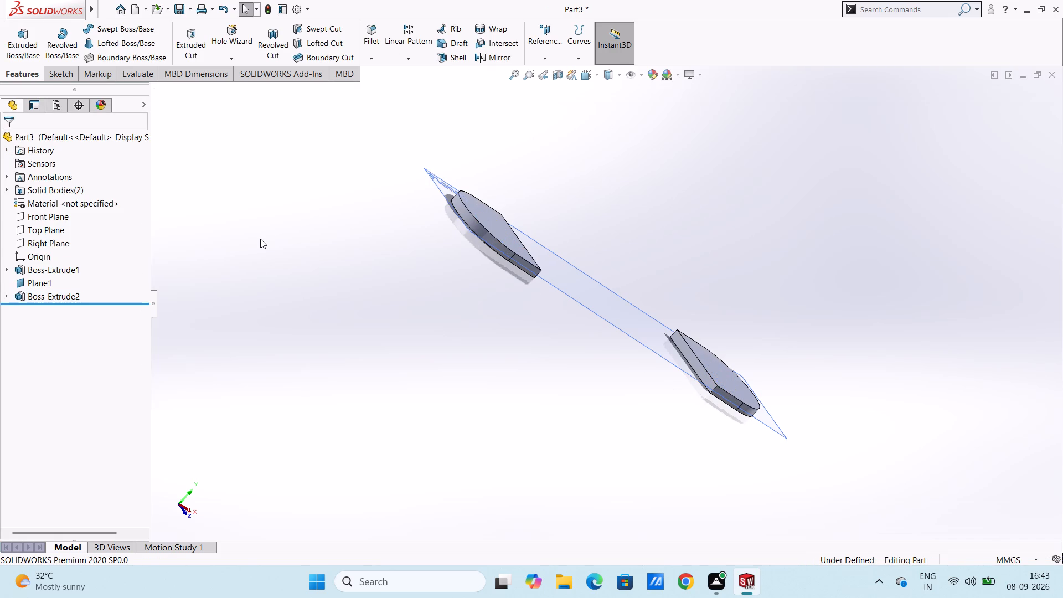
{"action": "key", "text": "ctrl+5"}
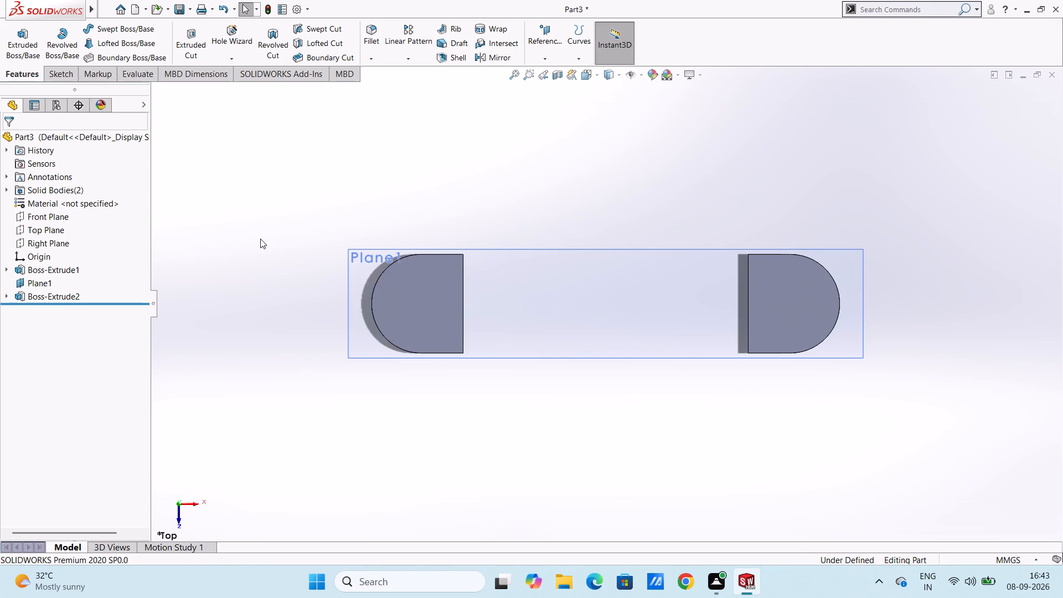
Undo the 1.8 mm Mid Plane boss extrusion and return to its circle-and-square sketch.
{"action": "key", "text": "ctrl+z"}
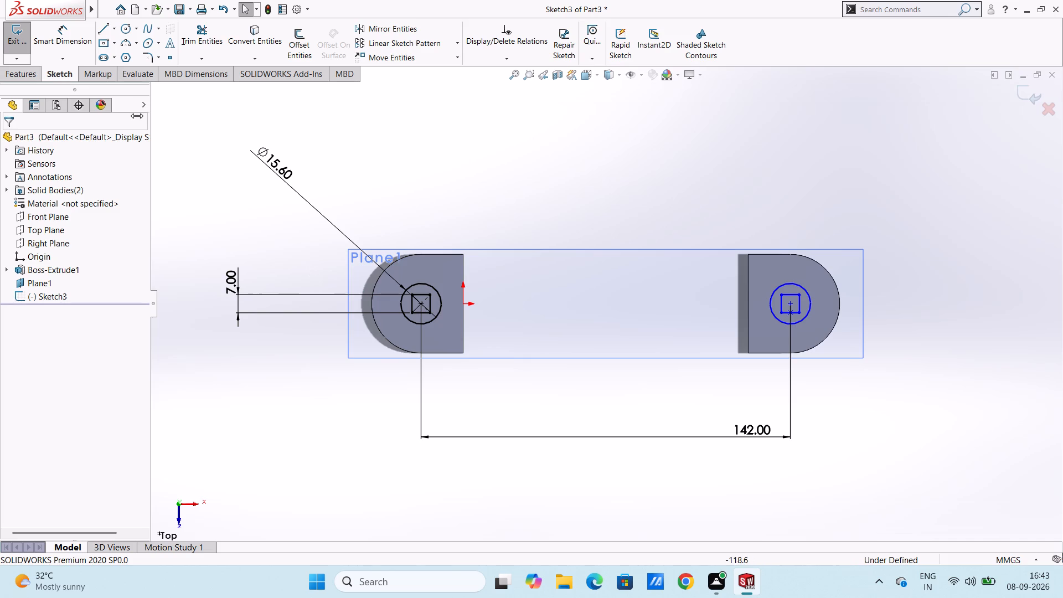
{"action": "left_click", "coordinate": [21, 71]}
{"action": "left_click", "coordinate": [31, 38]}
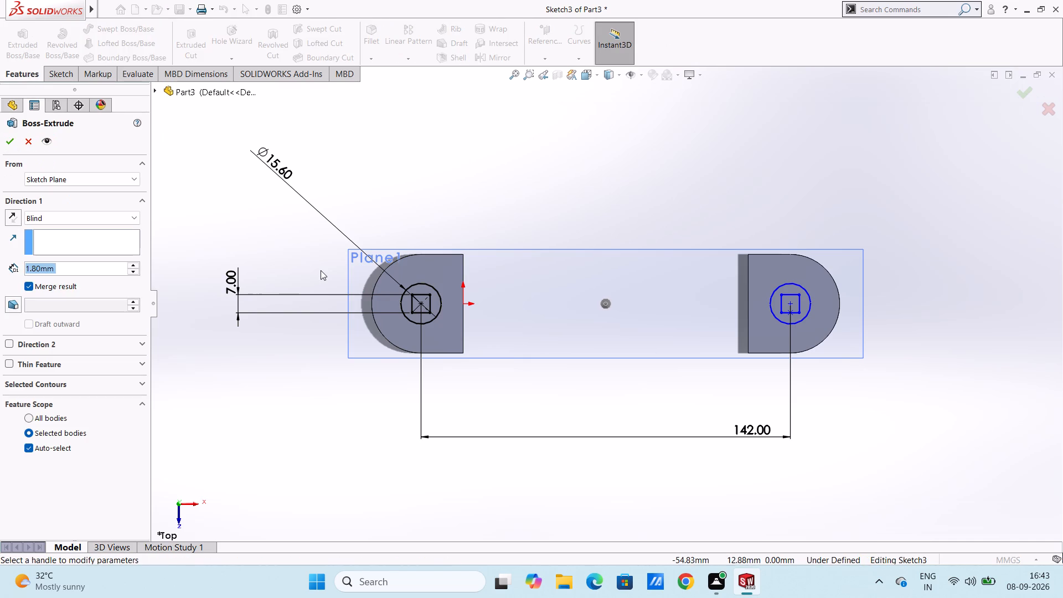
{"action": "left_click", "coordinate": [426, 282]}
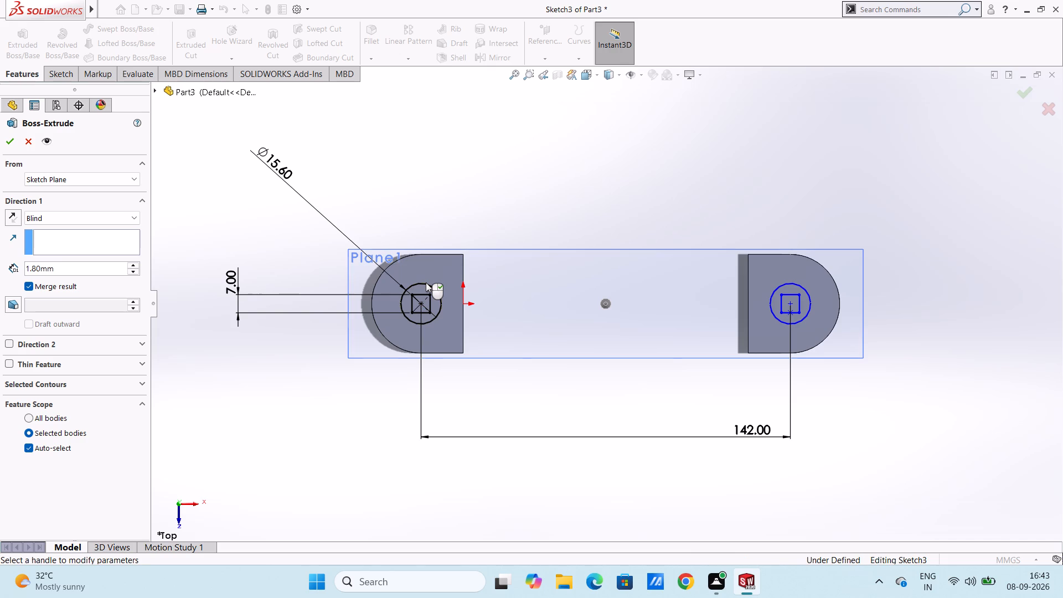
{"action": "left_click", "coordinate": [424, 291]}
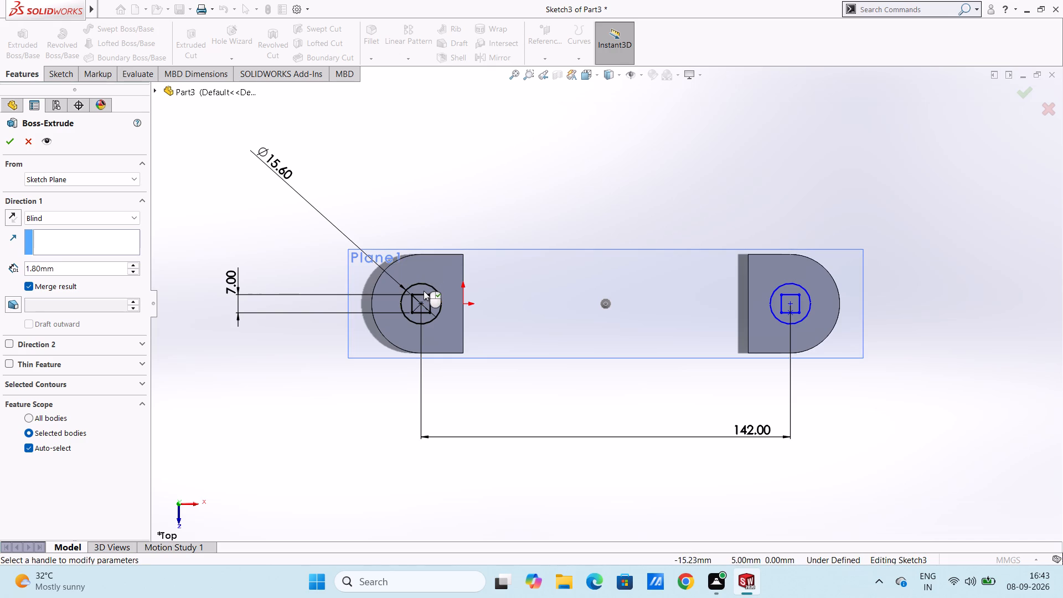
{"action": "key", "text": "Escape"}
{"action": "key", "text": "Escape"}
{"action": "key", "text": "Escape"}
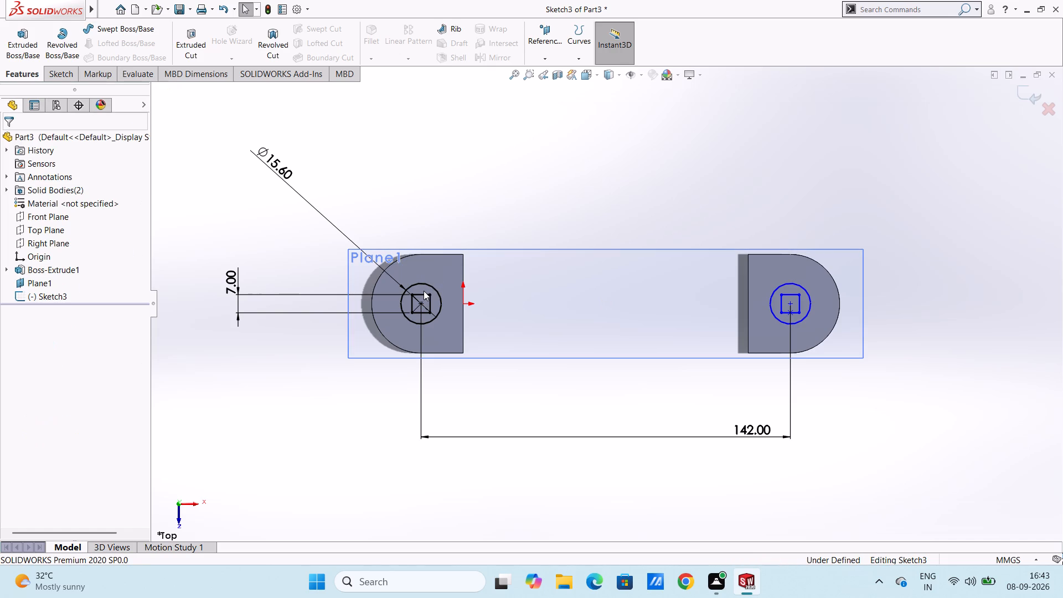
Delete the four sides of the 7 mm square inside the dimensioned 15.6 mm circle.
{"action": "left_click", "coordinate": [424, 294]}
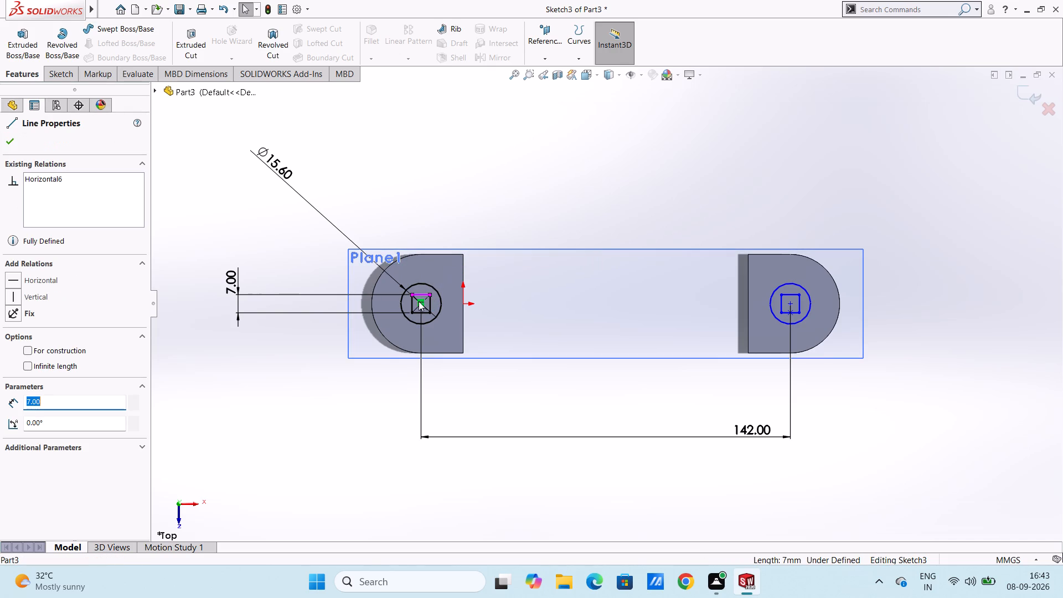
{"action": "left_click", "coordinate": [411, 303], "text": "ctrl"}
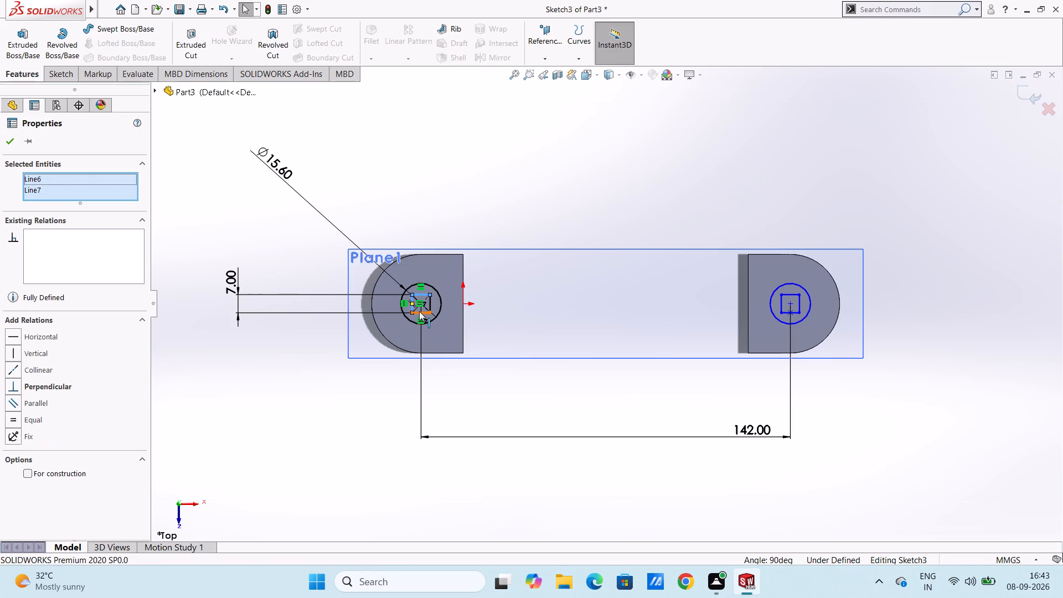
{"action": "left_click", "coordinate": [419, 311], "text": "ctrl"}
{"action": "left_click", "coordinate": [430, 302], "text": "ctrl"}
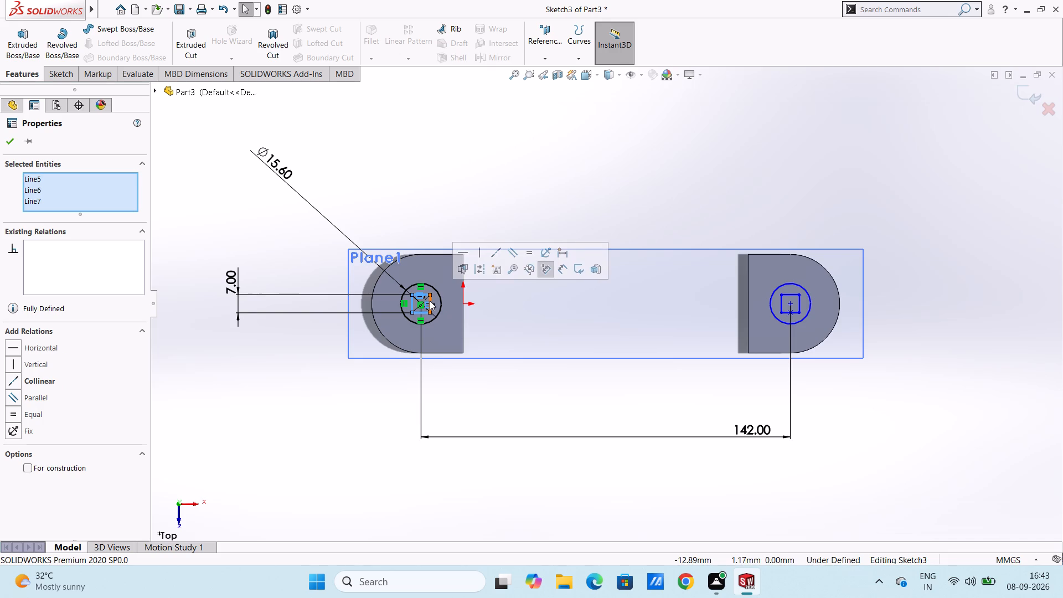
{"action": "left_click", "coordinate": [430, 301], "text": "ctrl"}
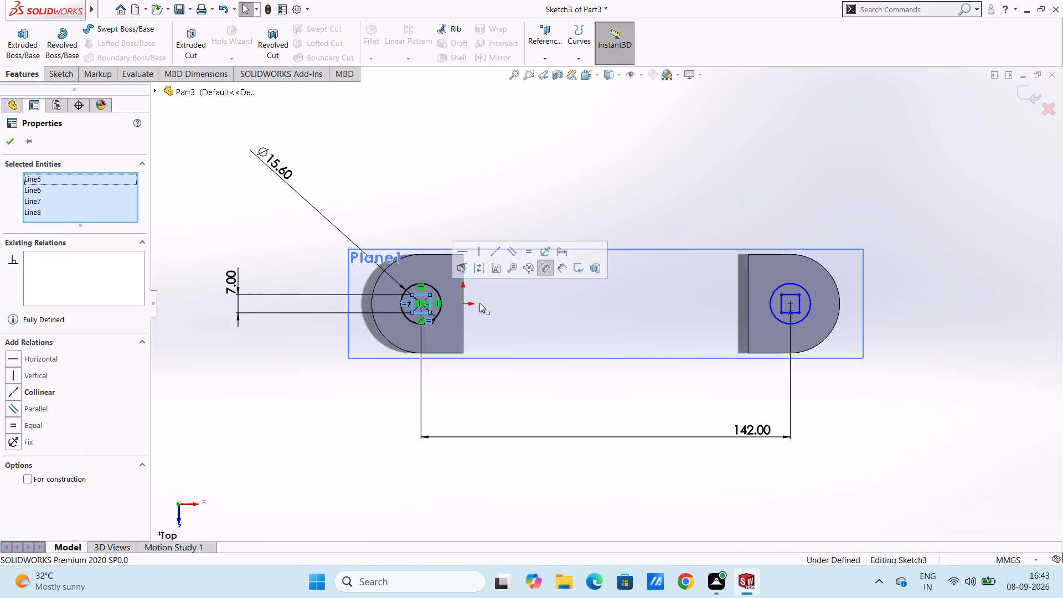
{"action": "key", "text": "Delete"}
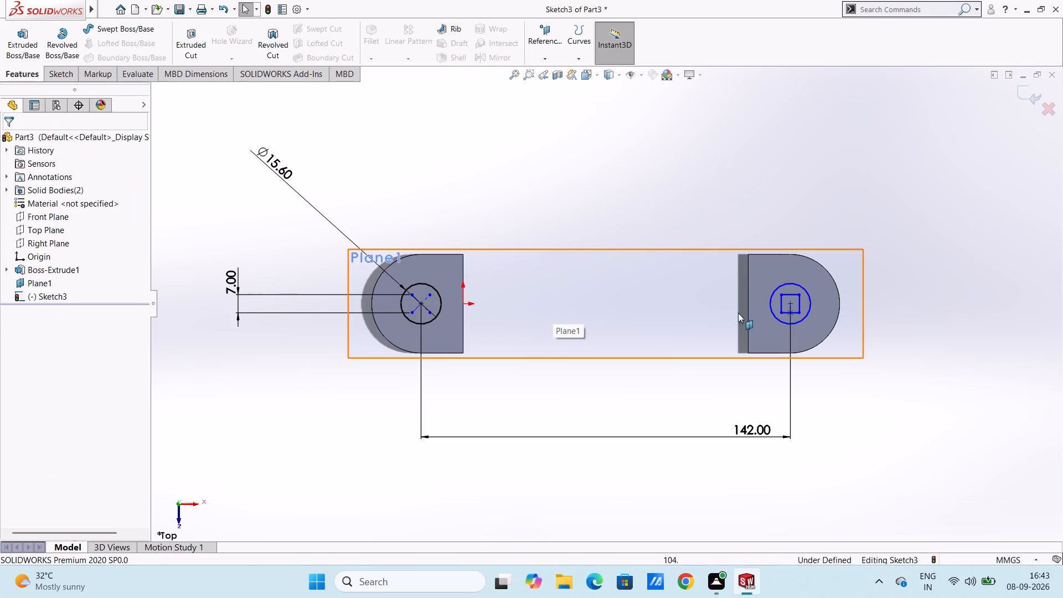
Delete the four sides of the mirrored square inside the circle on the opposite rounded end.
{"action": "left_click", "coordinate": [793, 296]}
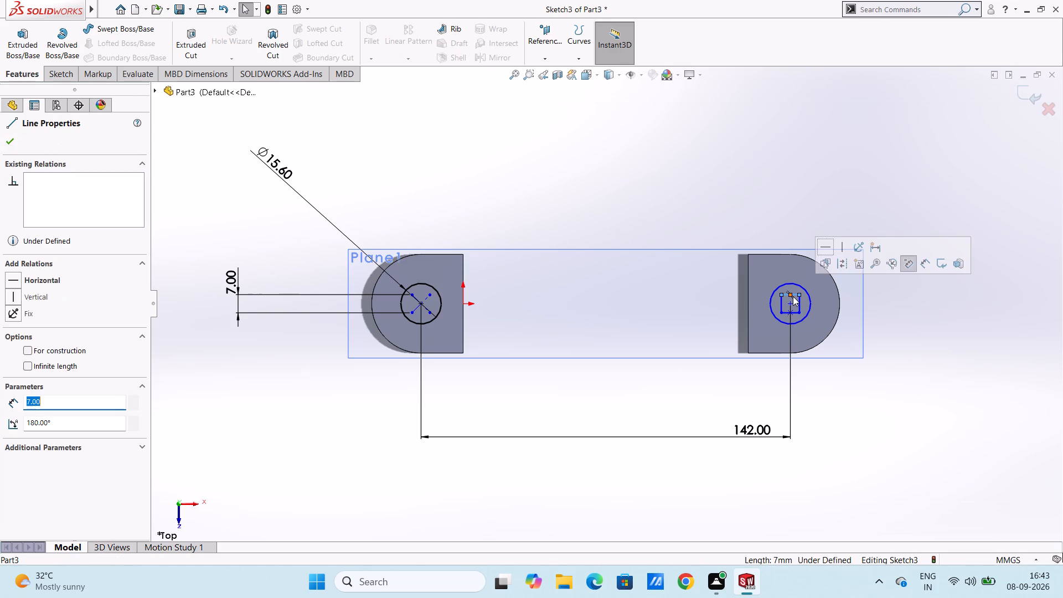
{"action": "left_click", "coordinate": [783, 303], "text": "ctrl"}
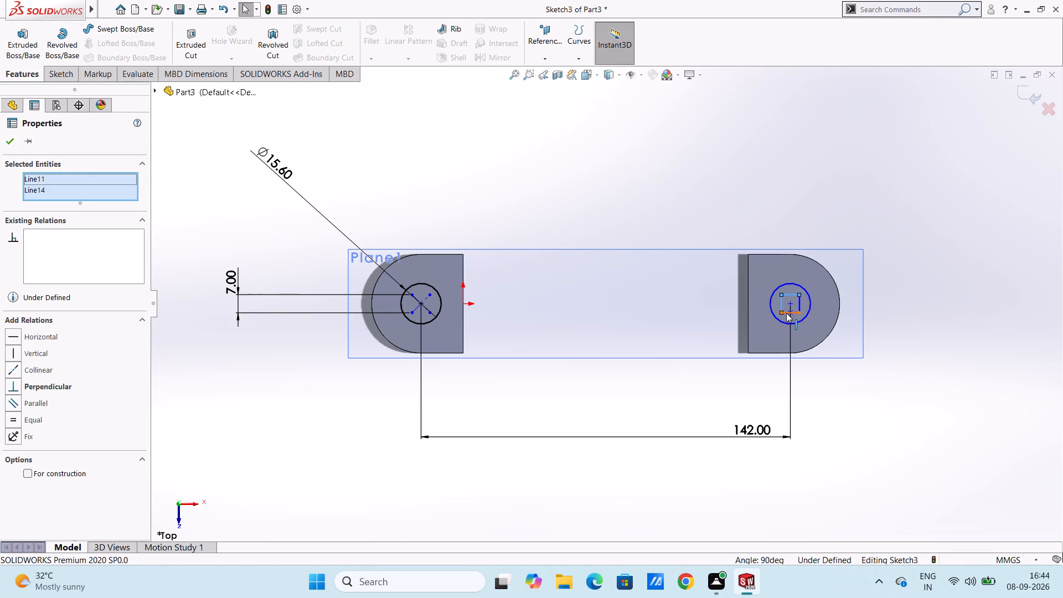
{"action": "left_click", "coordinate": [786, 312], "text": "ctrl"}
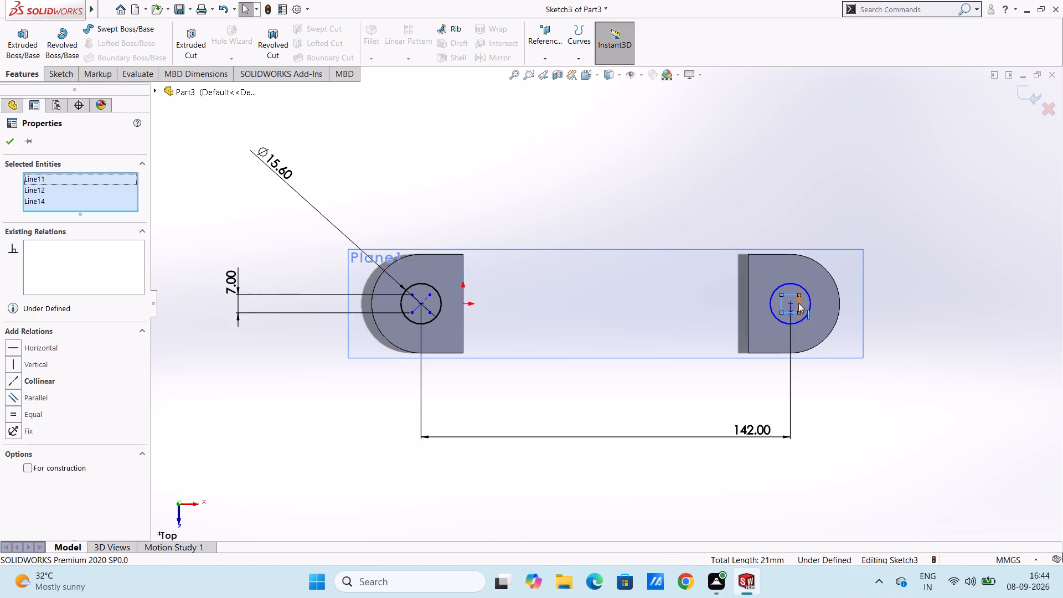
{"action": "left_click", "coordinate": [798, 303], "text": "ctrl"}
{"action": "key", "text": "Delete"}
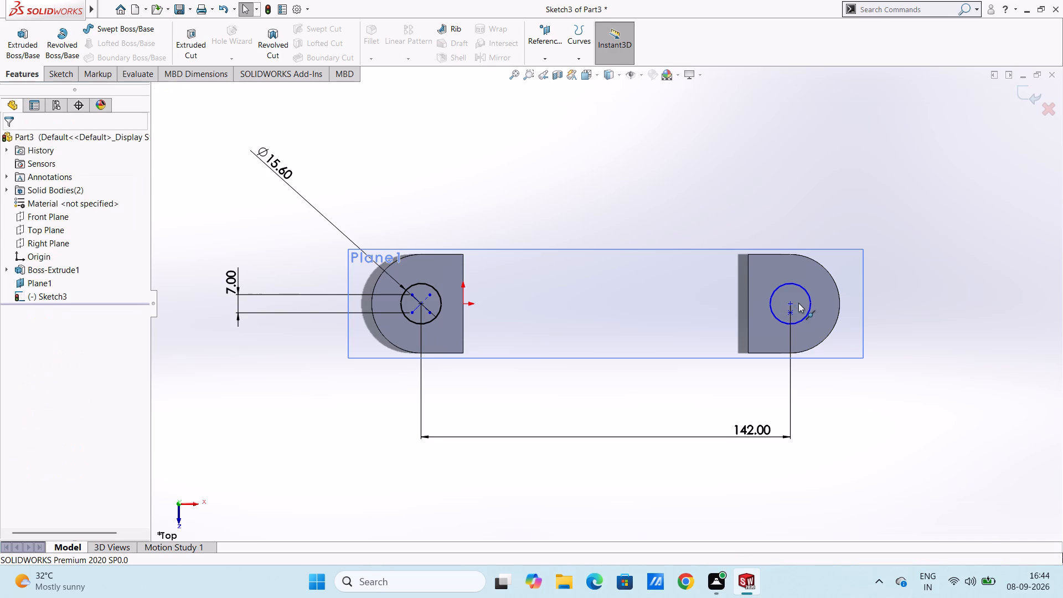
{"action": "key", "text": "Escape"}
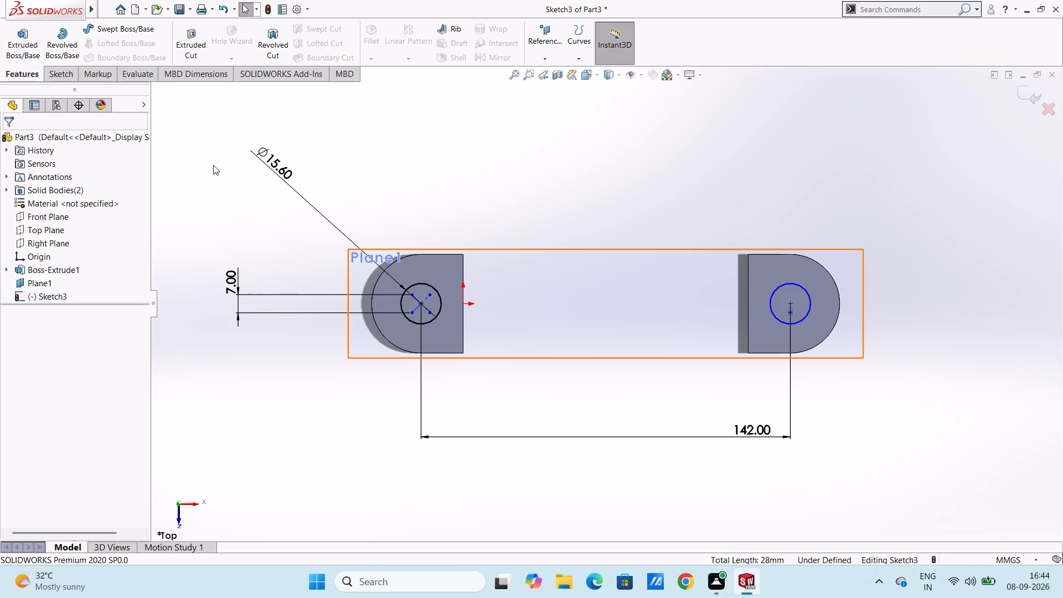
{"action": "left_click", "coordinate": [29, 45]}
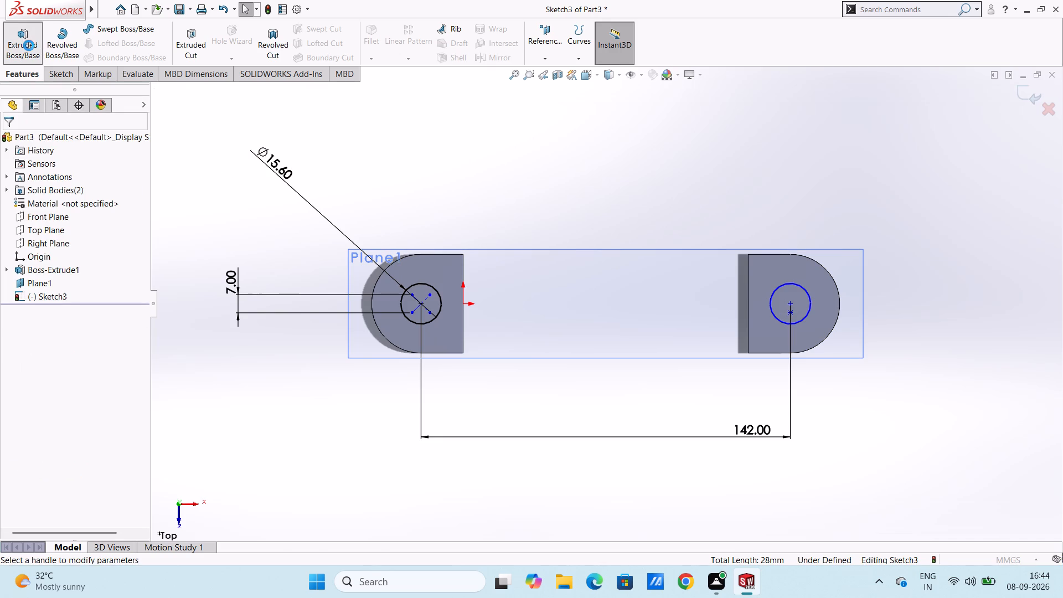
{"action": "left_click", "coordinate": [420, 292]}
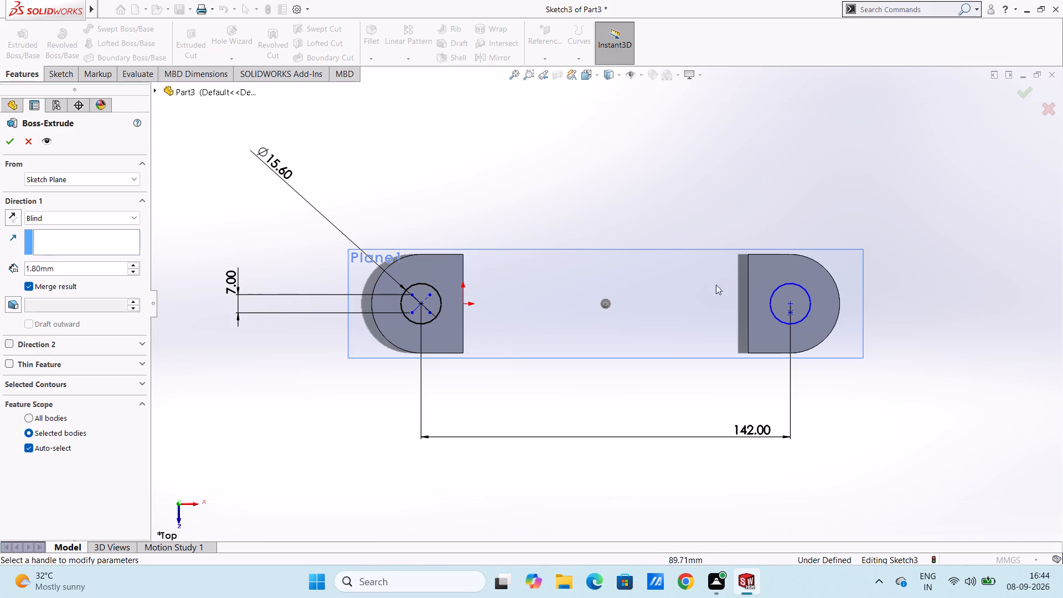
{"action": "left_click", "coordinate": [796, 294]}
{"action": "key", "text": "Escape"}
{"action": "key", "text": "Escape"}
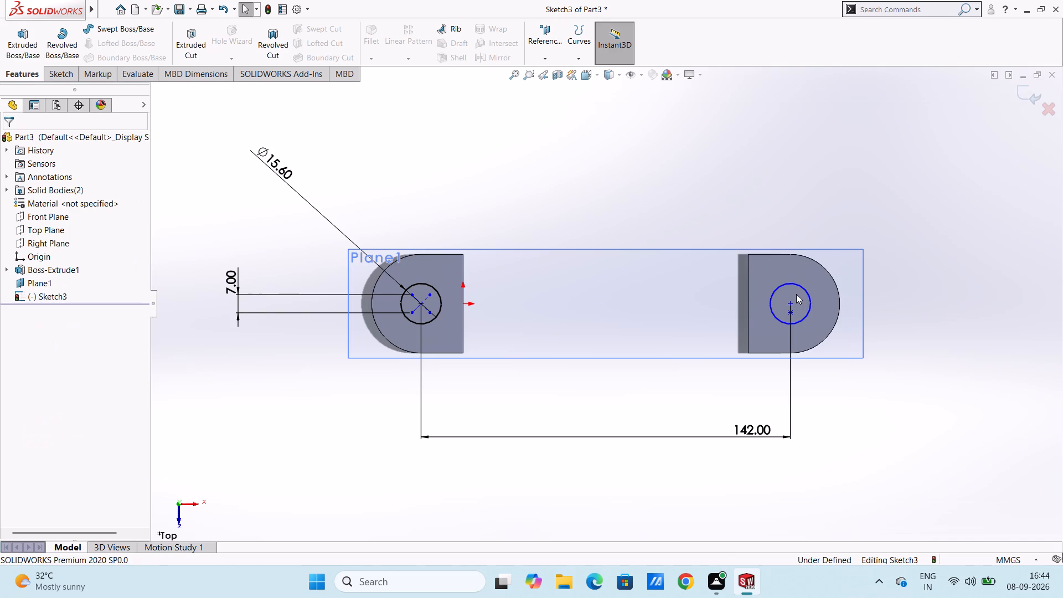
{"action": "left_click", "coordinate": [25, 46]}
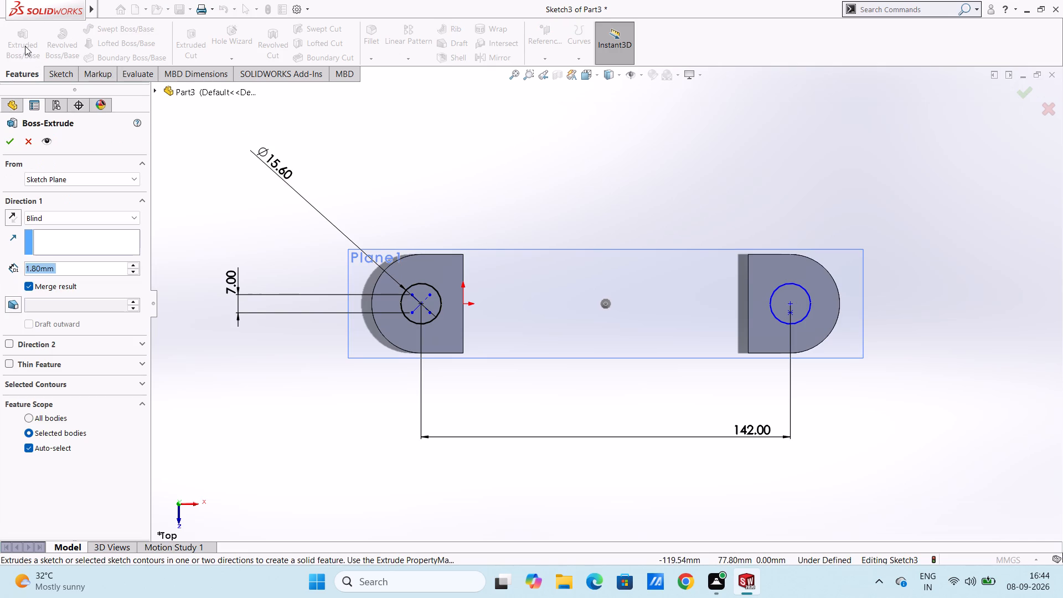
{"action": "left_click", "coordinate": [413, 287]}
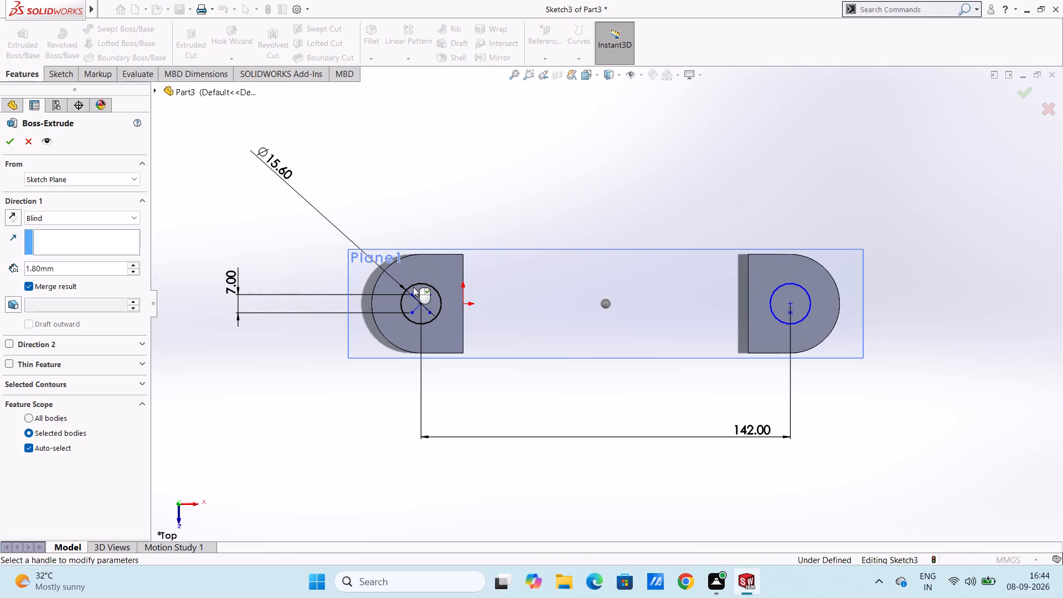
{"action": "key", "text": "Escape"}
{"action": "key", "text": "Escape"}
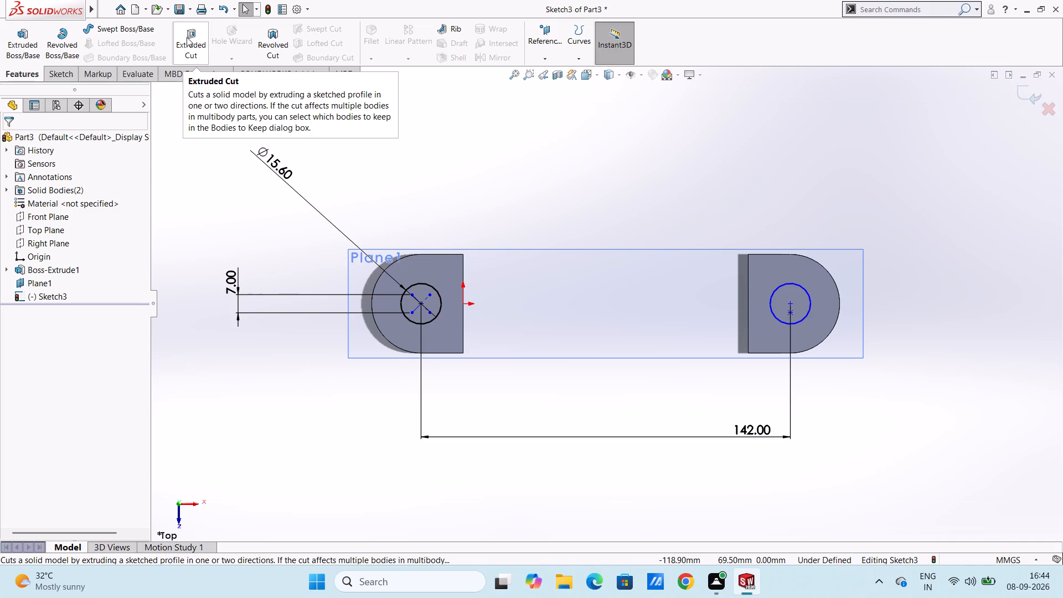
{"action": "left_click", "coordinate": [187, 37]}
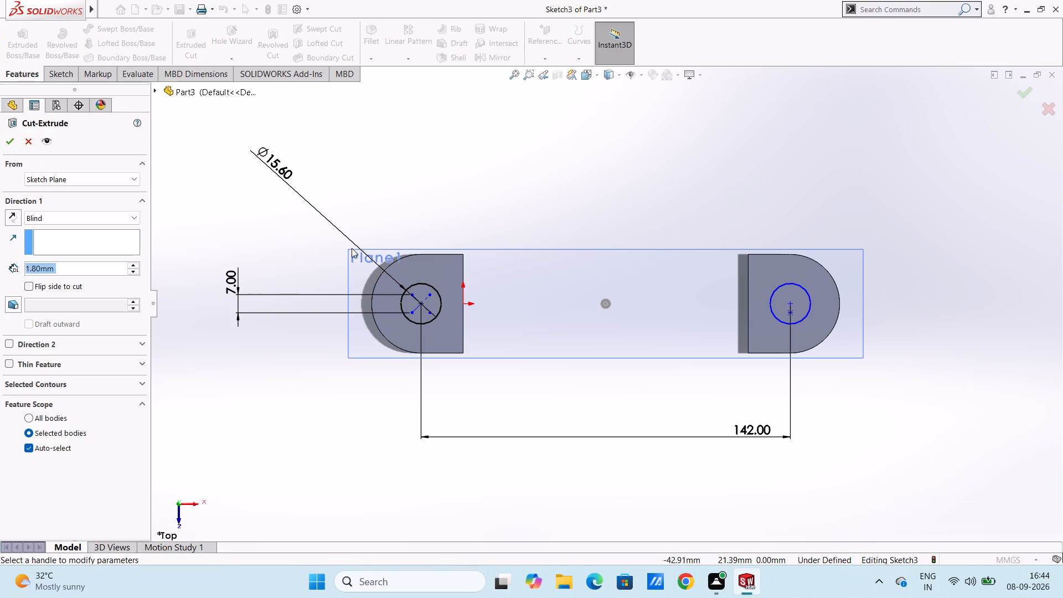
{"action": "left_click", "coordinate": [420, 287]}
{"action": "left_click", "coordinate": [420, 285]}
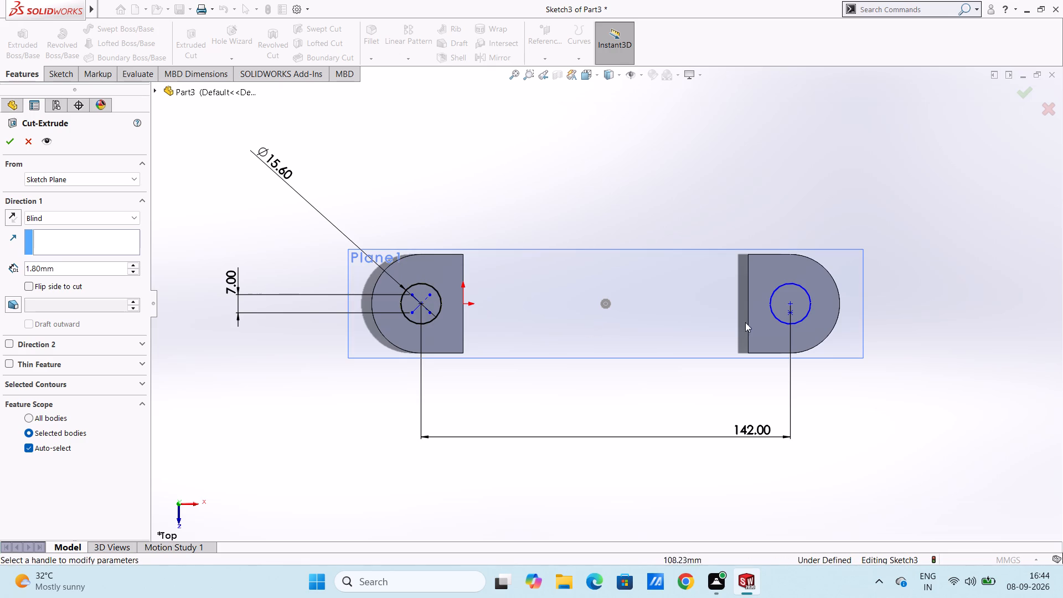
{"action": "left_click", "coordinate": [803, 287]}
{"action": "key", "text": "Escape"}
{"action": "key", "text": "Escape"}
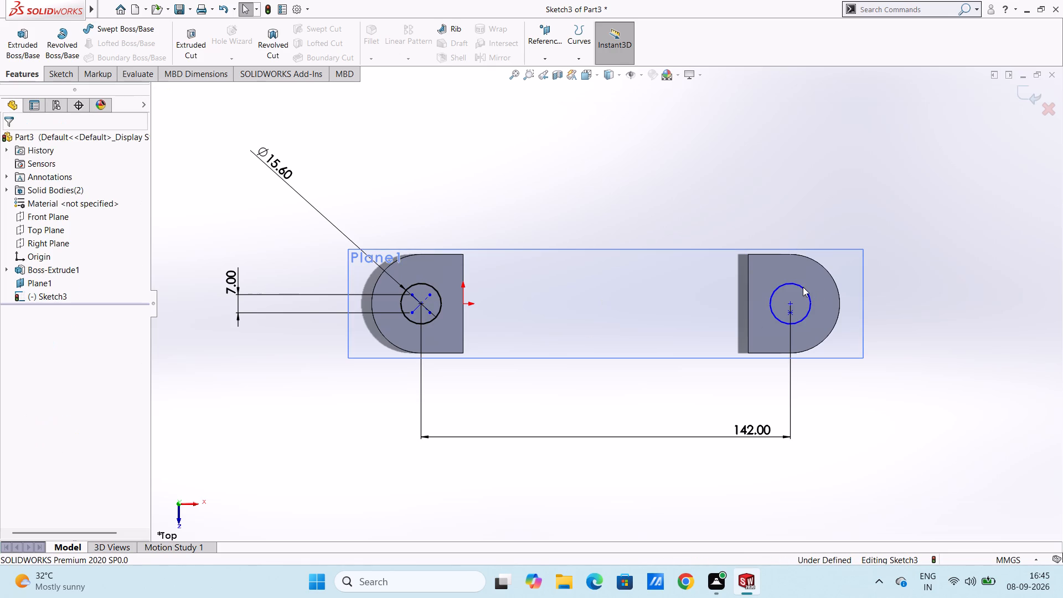
Undo sketch edits back to the single 15.6 mm circle and vertical construction lines, before the inner square, mirrored copies and centre-distance dimension.
{"action": "left_click", "coordinate": [803, 287], "text": "ctrl"}
{"action": "key", "text": "ctrl+z"}
{"action": "key", "text": "ctrl+z"}
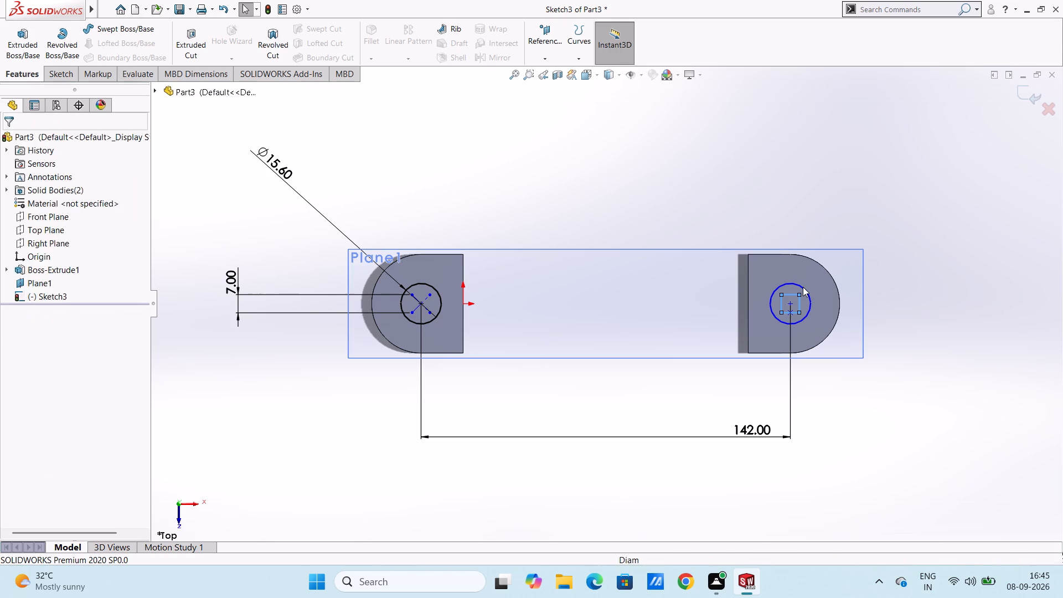
{"action": "key", "text": "ctrl+z"}
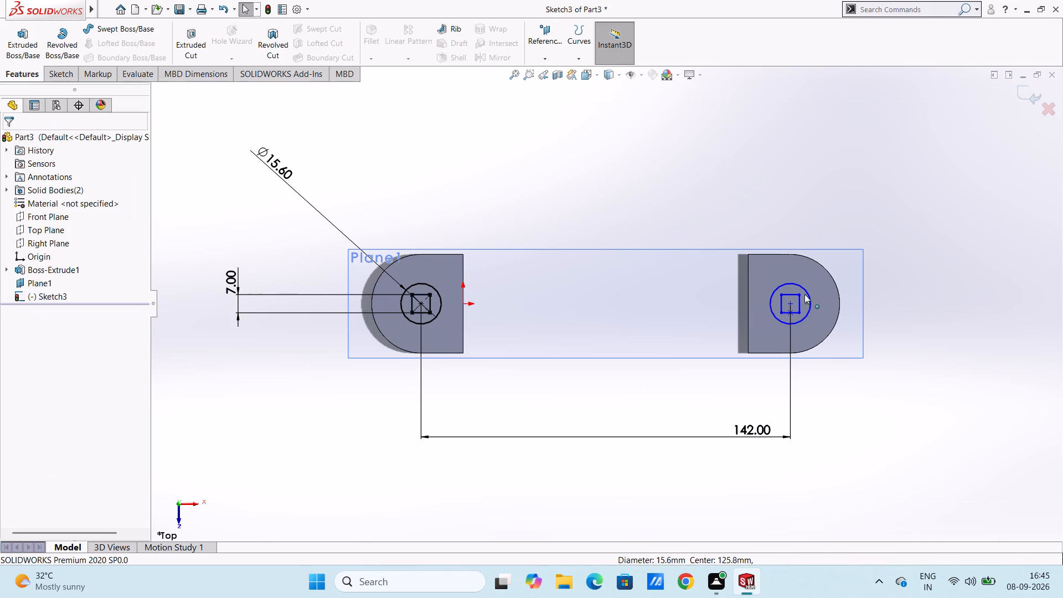
{"action": "key", "text": "ctrl+z"}
{"action": "key", "text": "ctrl+z"}
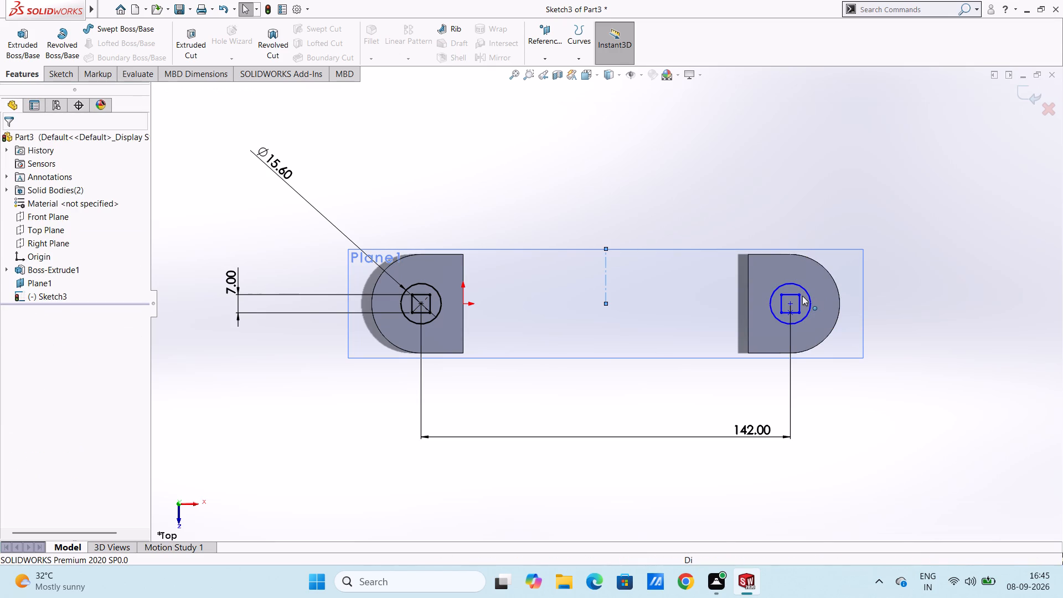
{"action": "key", "text": "ctrl+z"}
{"action": "key", "text": "ctrl+z"}
{"action": "key", "text": "ctrl+z"}
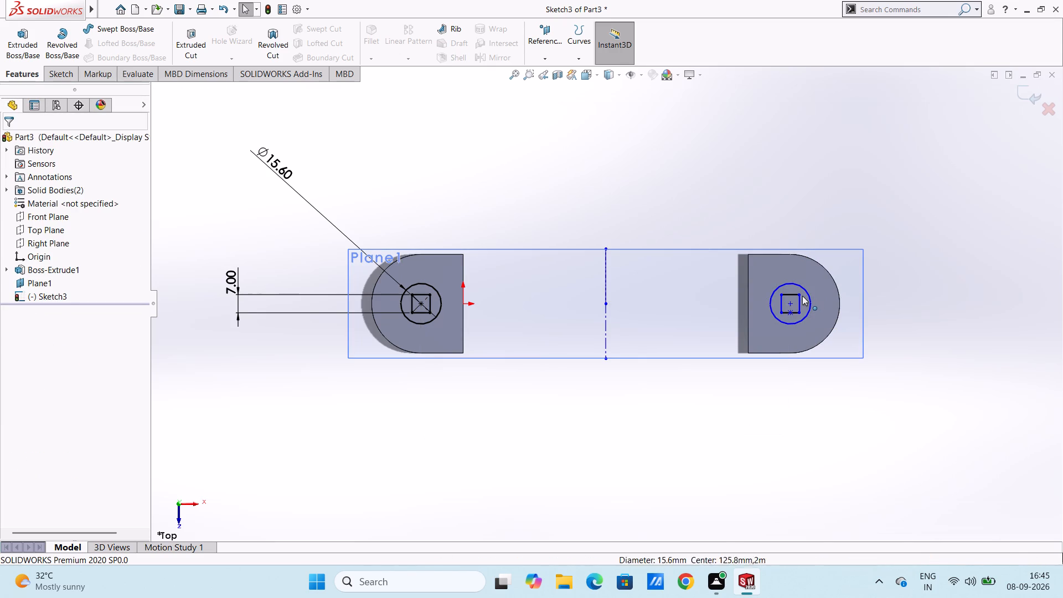
{"action": "key", "text": "ctrl+z"}
{"action": "key", "text": "ctrl+z"}
{"action": "left_click", "coordinate": [802, 296], "text": "ctrl"}
{"action": "key", "text": "ctrl+z"}
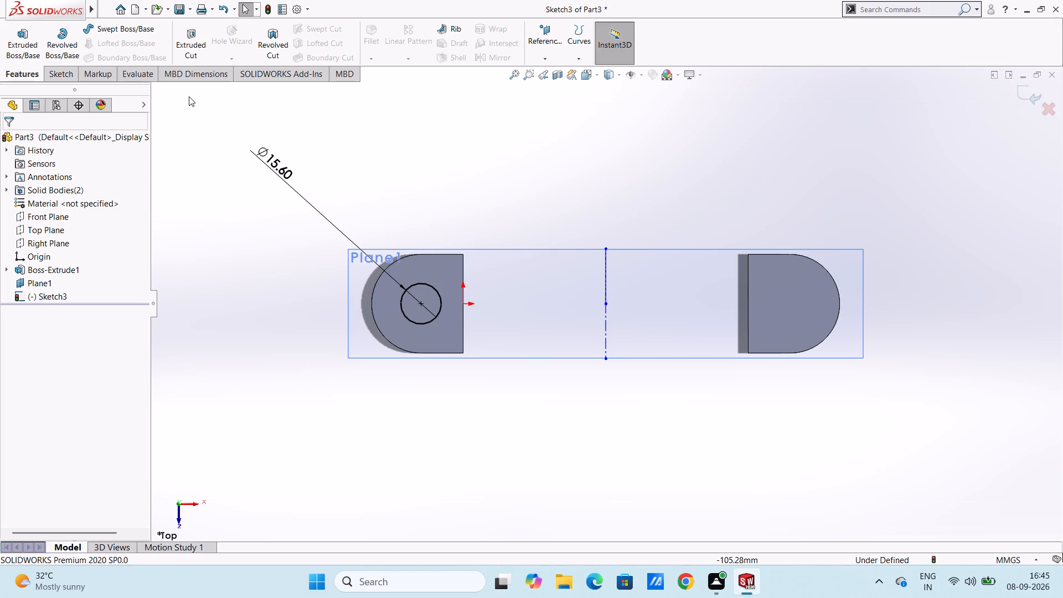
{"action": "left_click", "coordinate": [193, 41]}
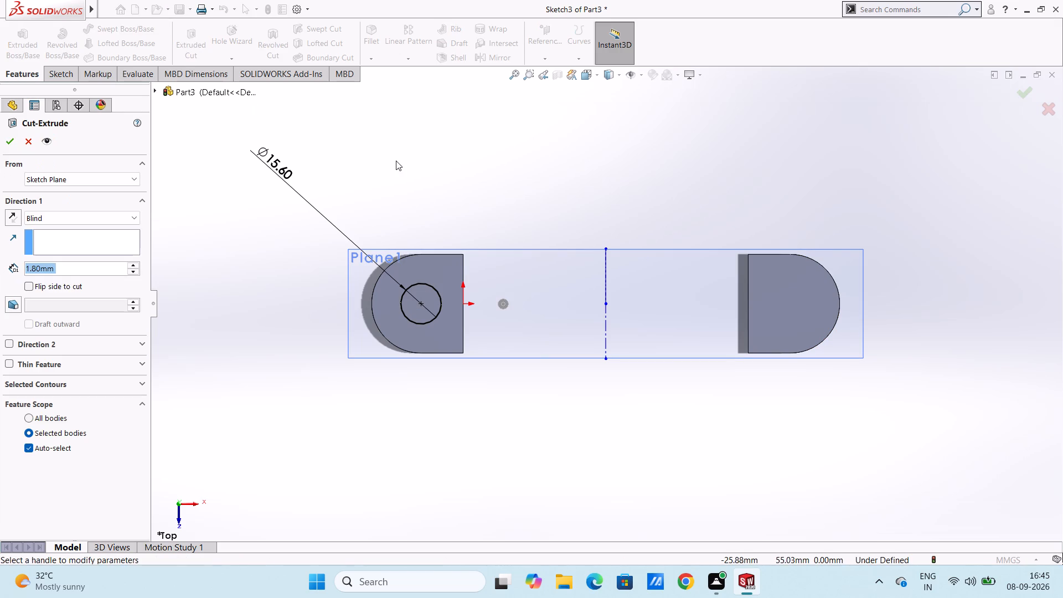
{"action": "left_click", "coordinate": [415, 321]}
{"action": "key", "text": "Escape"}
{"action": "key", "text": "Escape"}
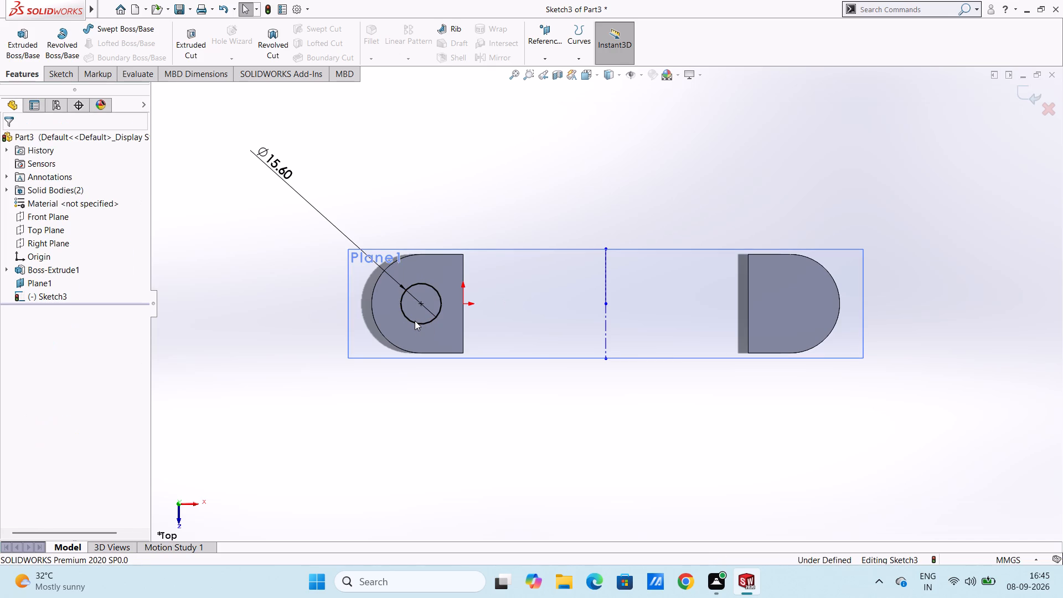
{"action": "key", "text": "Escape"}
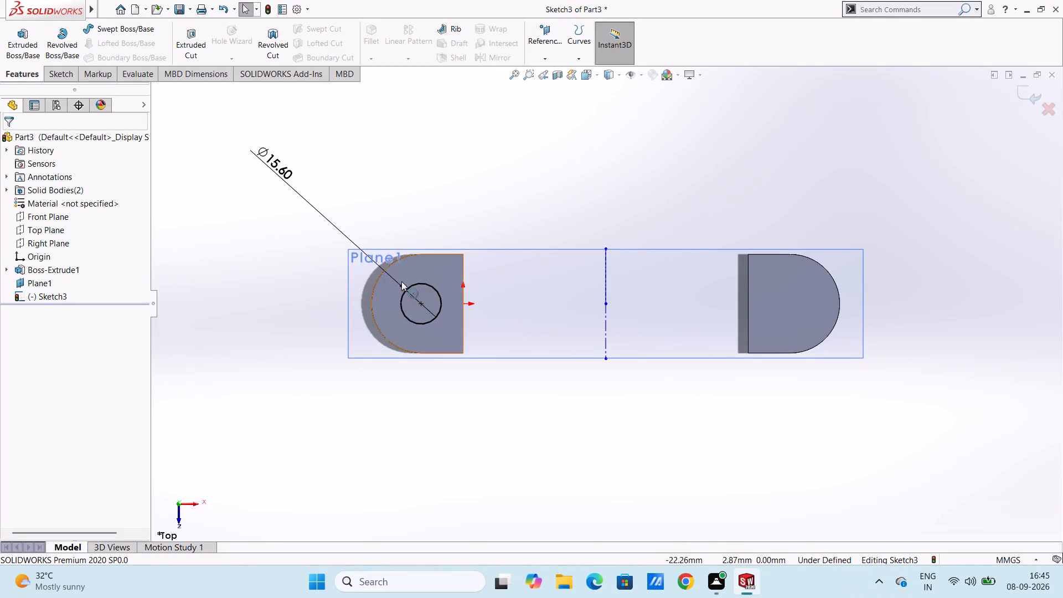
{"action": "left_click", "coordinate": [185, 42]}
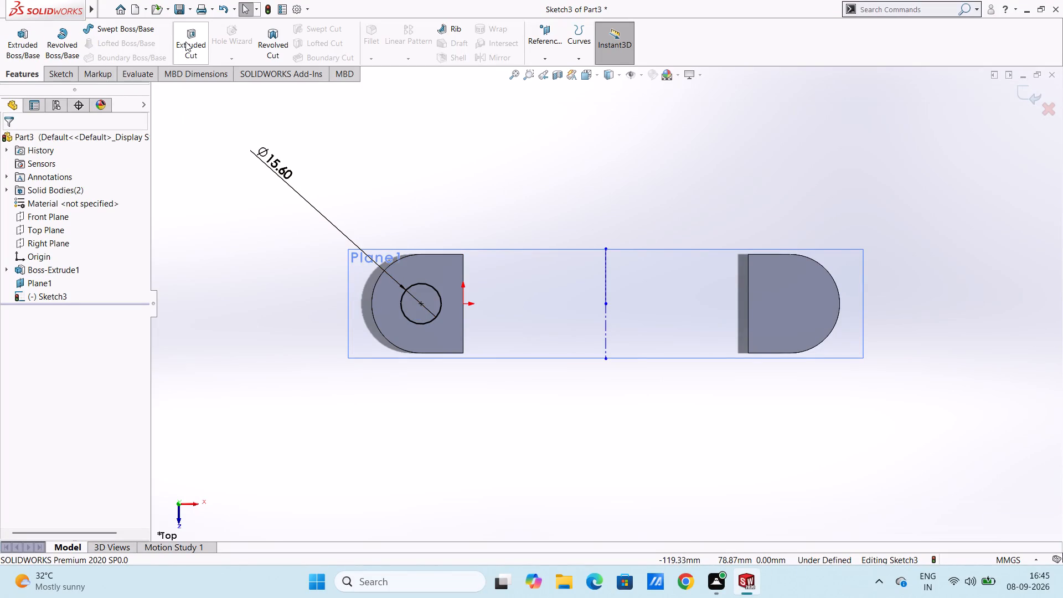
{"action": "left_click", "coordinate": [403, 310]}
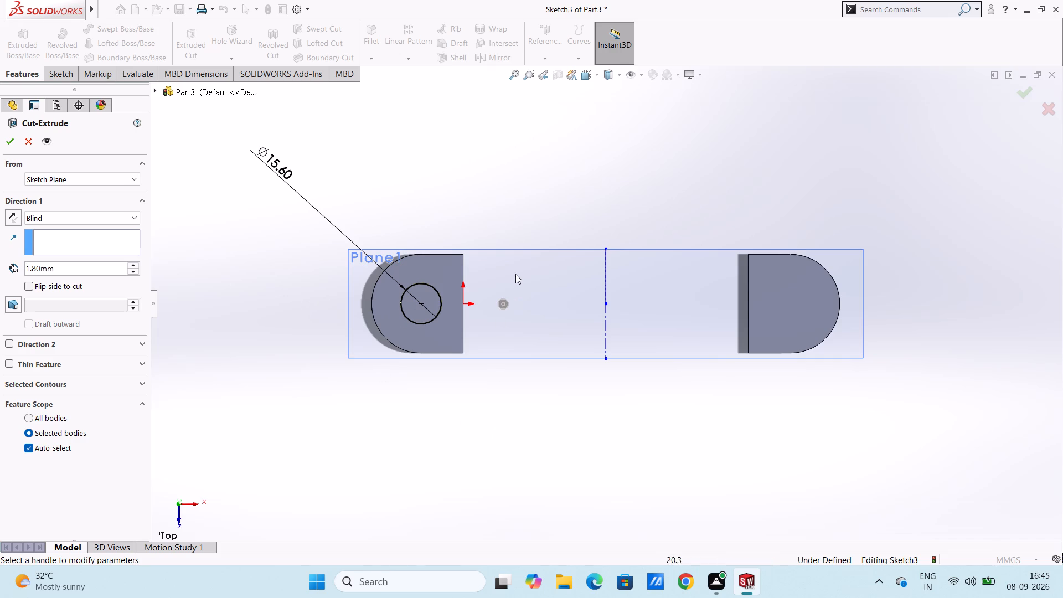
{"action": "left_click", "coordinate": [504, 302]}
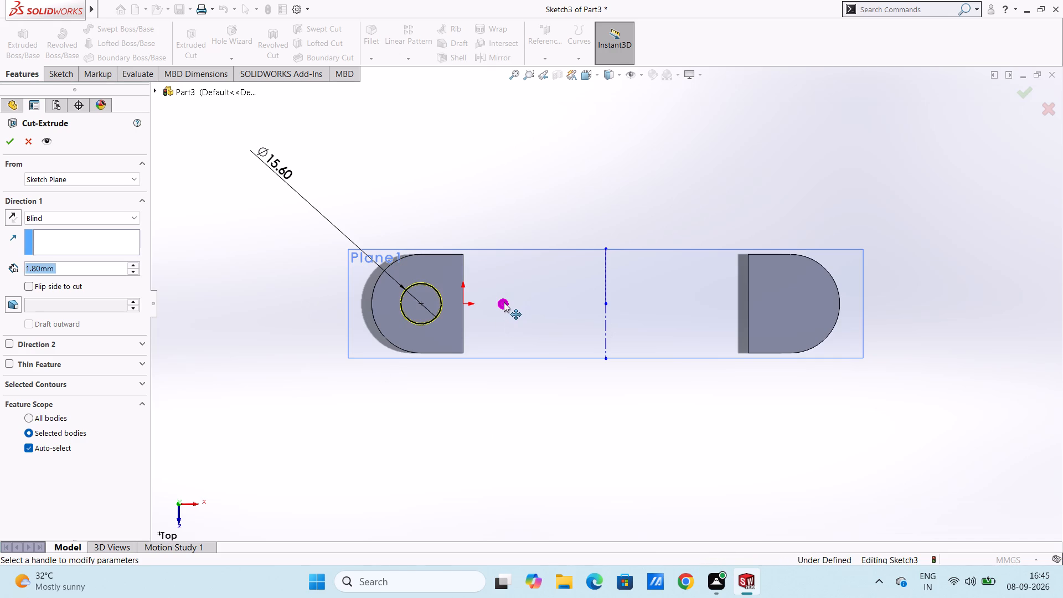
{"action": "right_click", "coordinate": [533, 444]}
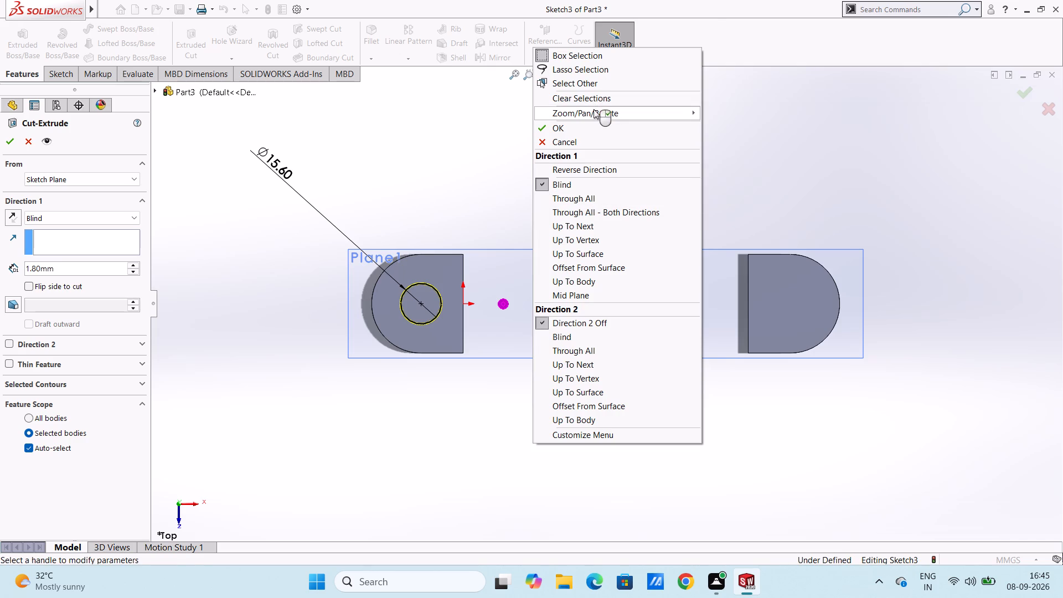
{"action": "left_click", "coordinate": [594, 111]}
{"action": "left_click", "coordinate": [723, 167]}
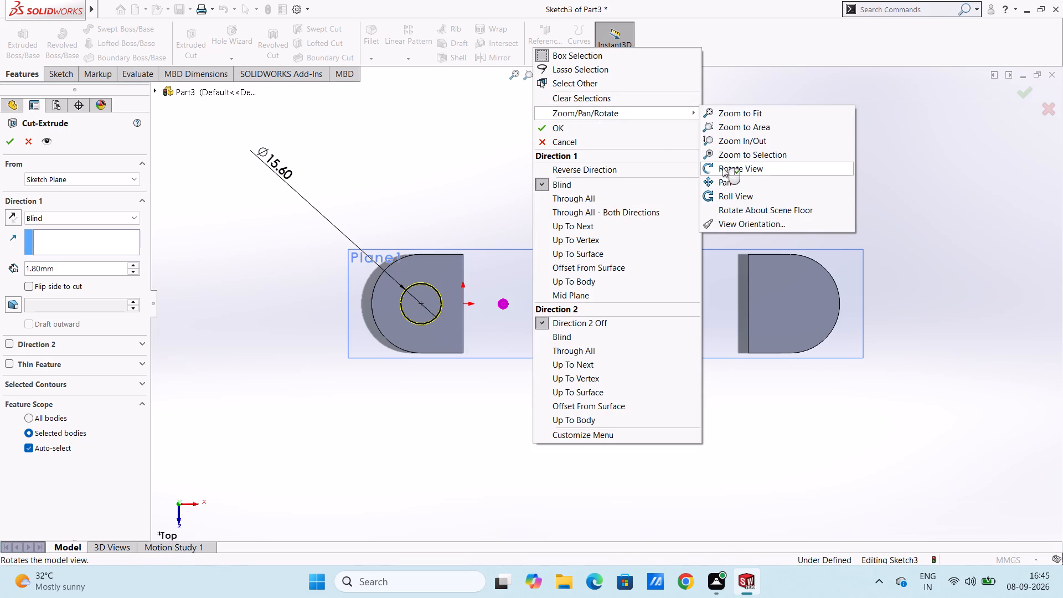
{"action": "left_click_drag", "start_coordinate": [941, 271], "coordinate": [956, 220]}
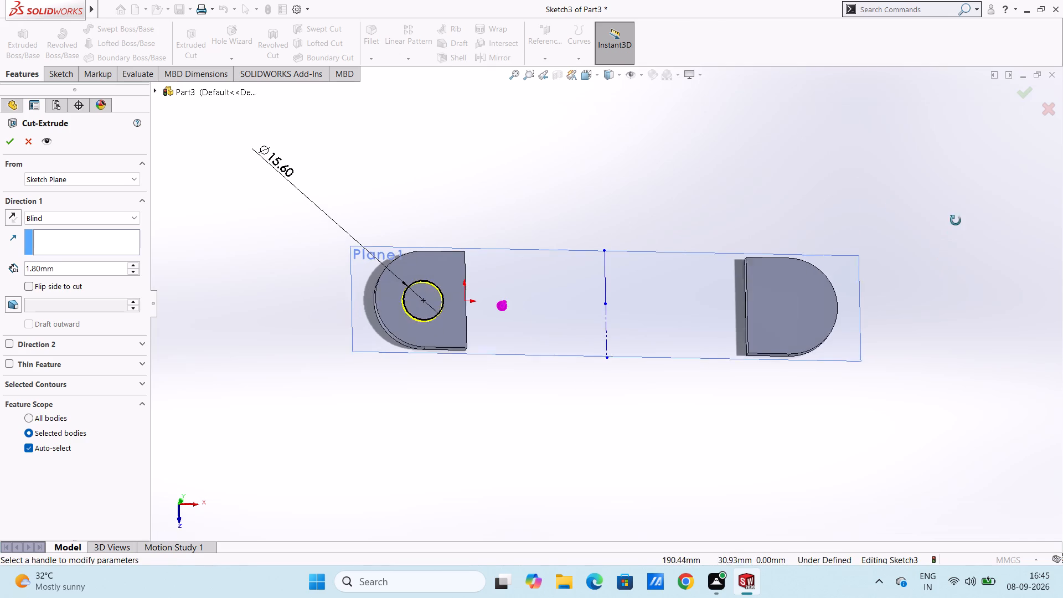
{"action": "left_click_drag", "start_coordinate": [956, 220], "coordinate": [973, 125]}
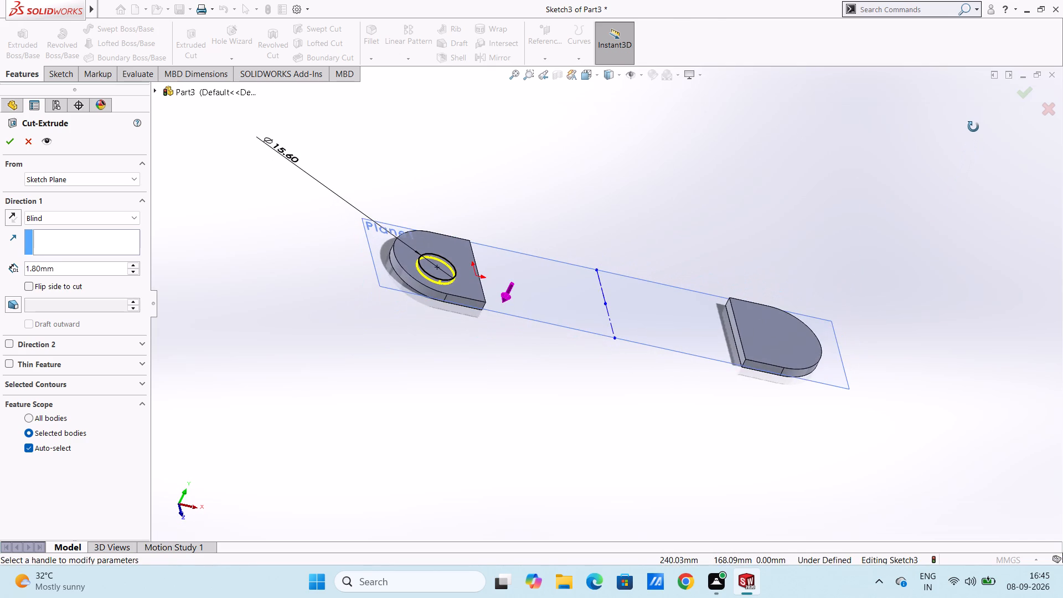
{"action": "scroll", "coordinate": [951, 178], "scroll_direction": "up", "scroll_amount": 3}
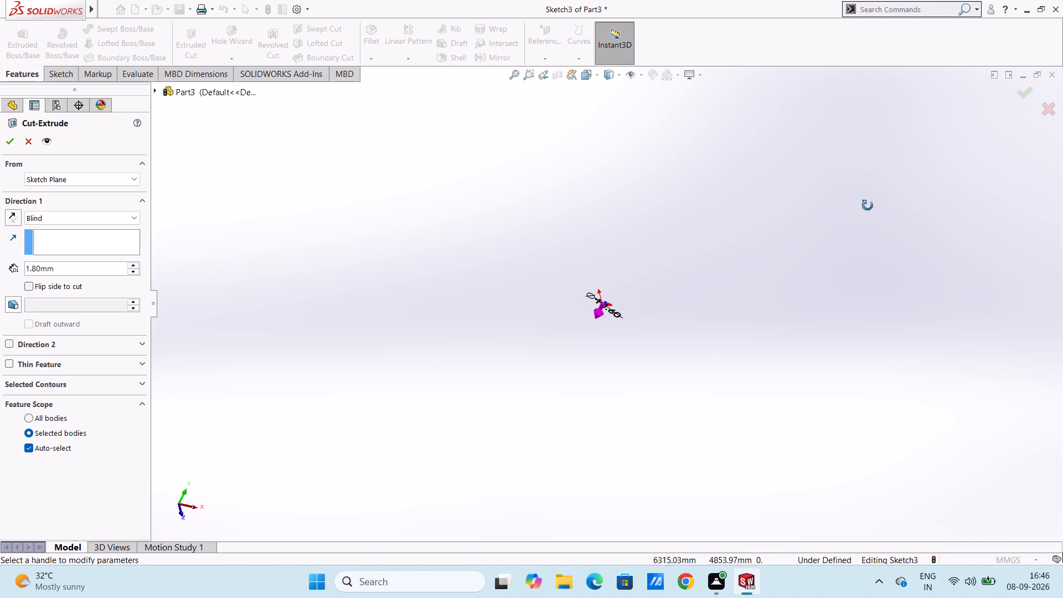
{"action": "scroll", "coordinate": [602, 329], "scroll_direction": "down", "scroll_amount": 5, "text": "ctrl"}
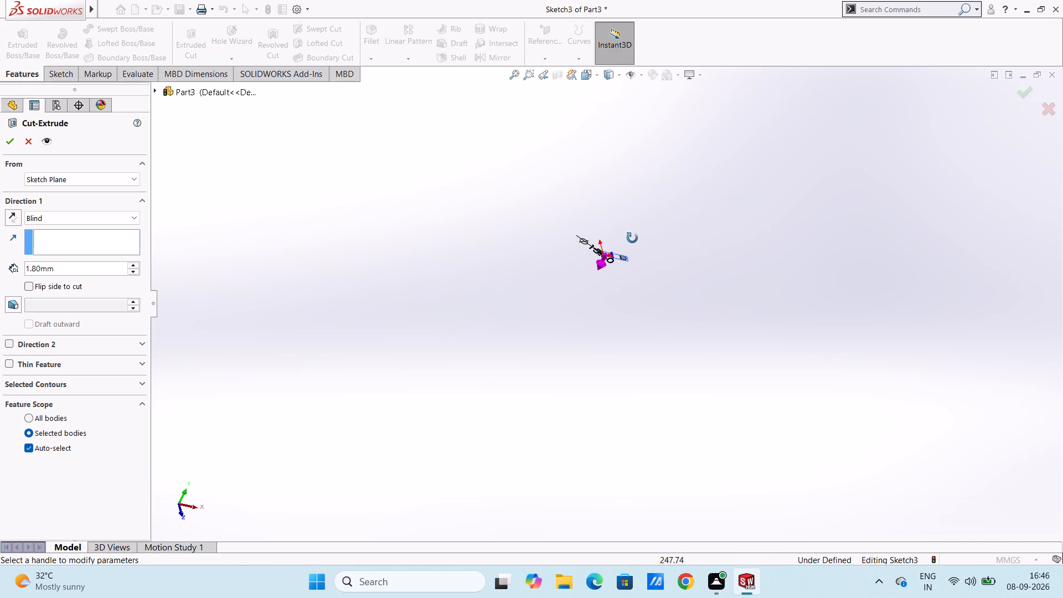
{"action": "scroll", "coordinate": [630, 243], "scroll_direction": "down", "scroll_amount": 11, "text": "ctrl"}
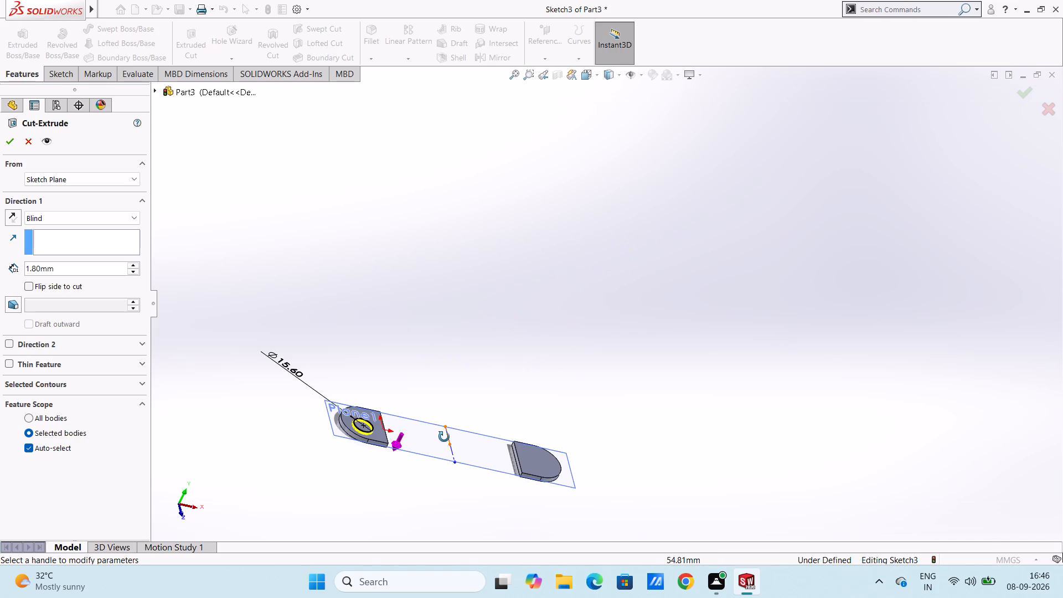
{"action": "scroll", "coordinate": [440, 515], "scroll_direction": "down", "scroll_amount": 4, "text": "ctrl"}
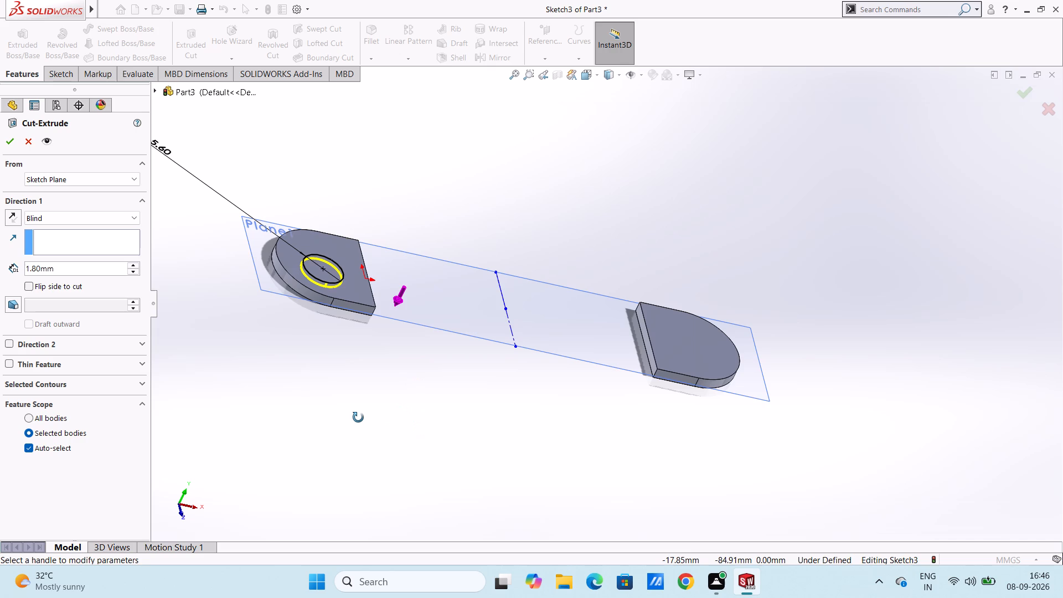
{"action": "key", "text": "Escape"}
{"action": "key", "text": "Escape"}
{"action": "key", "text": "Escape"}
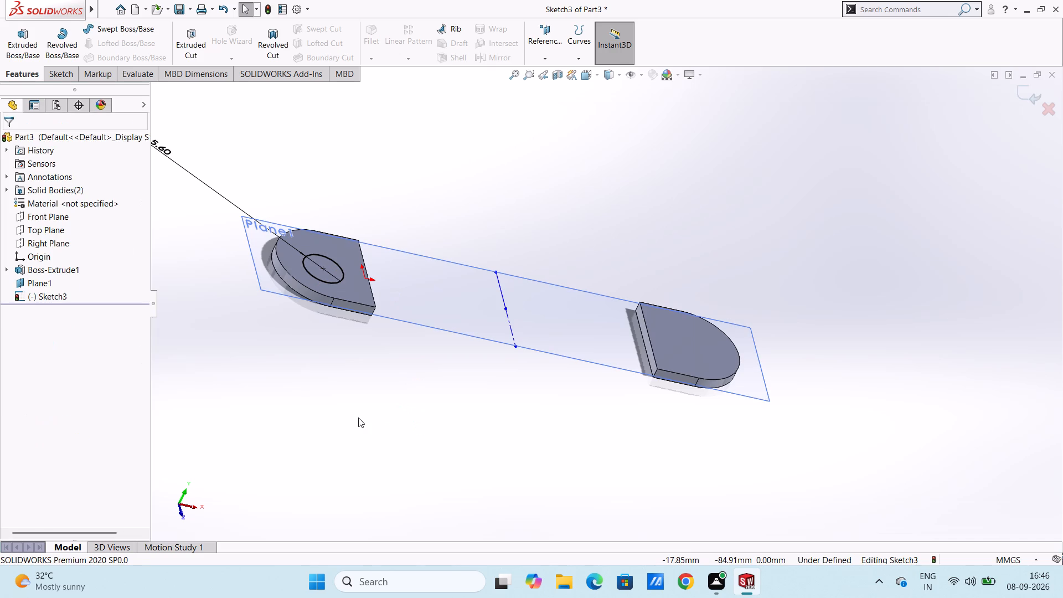
Redo the sketch edits up to the inner square, the circle and square mirrored onto the opposite end, and the 142 mm centre-distance dimension.
{"action": "key", "text": "ctrl+y"}
{"action": "key", "text": "ctrl+y"}
{"action": "key", "text": "ctrl+y"}
{"action": "key", "text": "ctrl+y"}
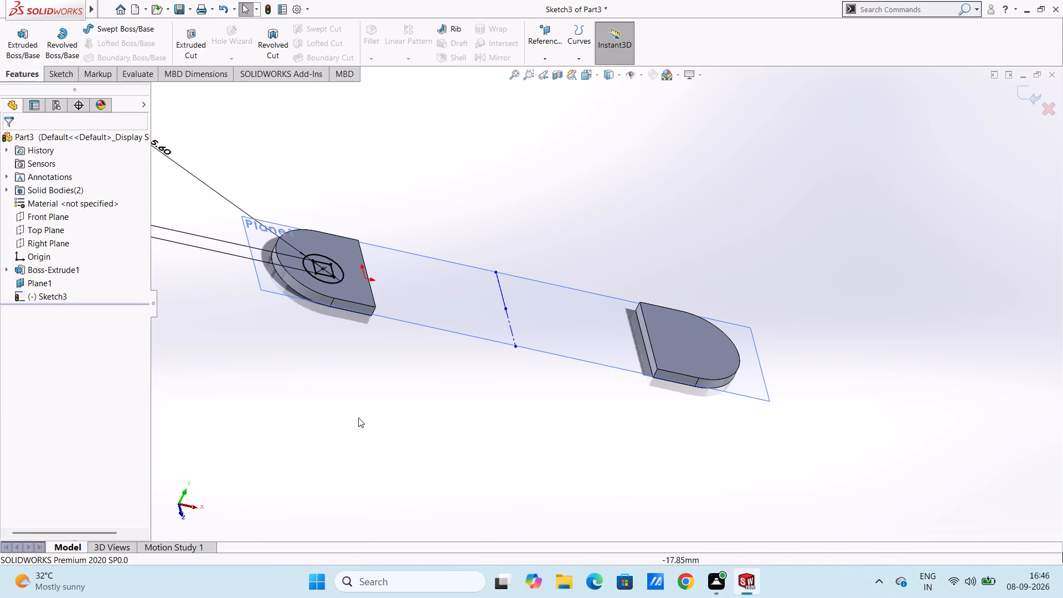
{"action": "key", "text": "ctrl+y"}
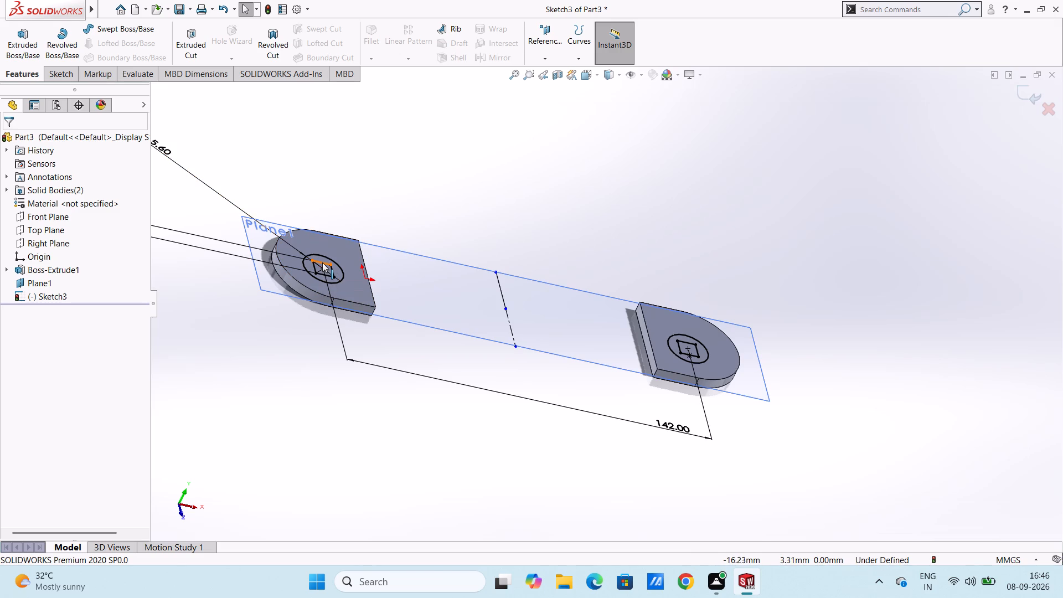
Delete the four sides of the 7 mm square inside the dimensioned 15.6 mm circle.
{"action": "left_click", "coordinate": [322, 263]}
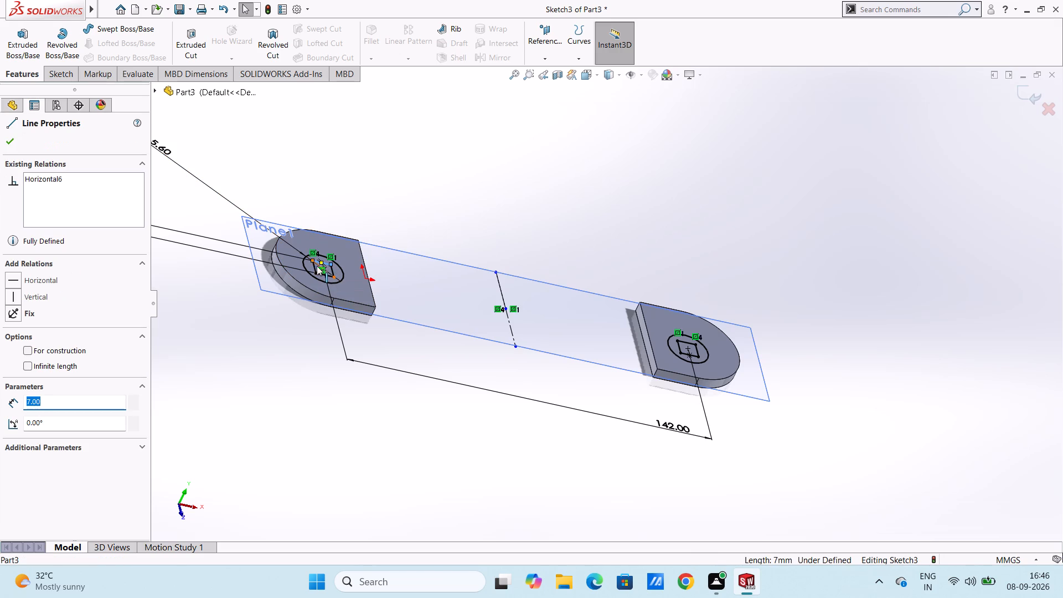
{"action": "left_click", "coordinate": [316, 266], "text": "ctrl"}
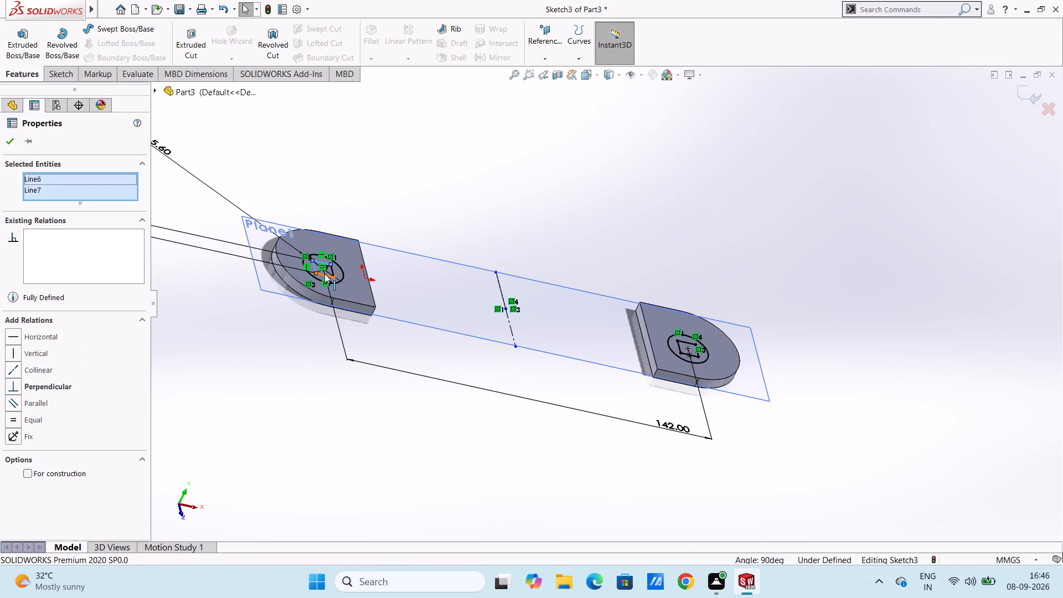
{"action": "left_click", "coordinate": [324, 274], "text": "ctrl"}
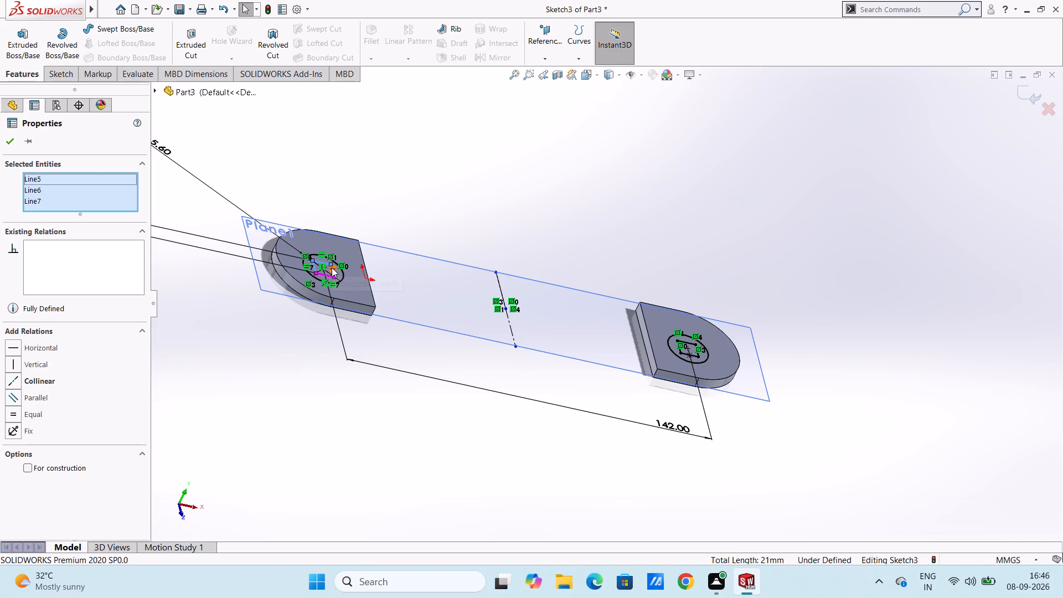
{"action": "left_click", "coordinate": [332, 268], "text": "ctrl"}
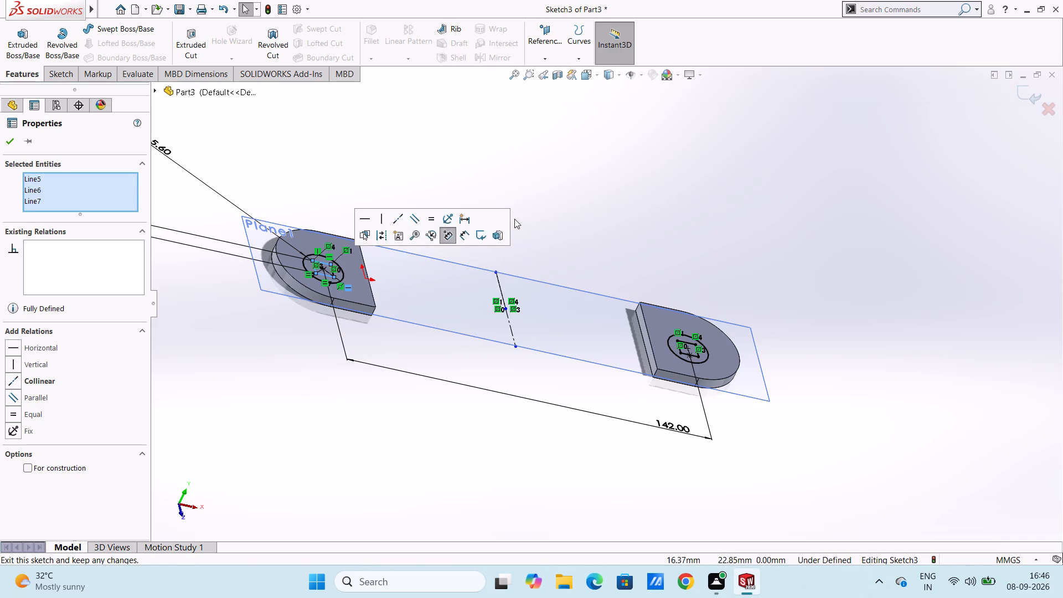
{"action": "key", "text": "Delete"}
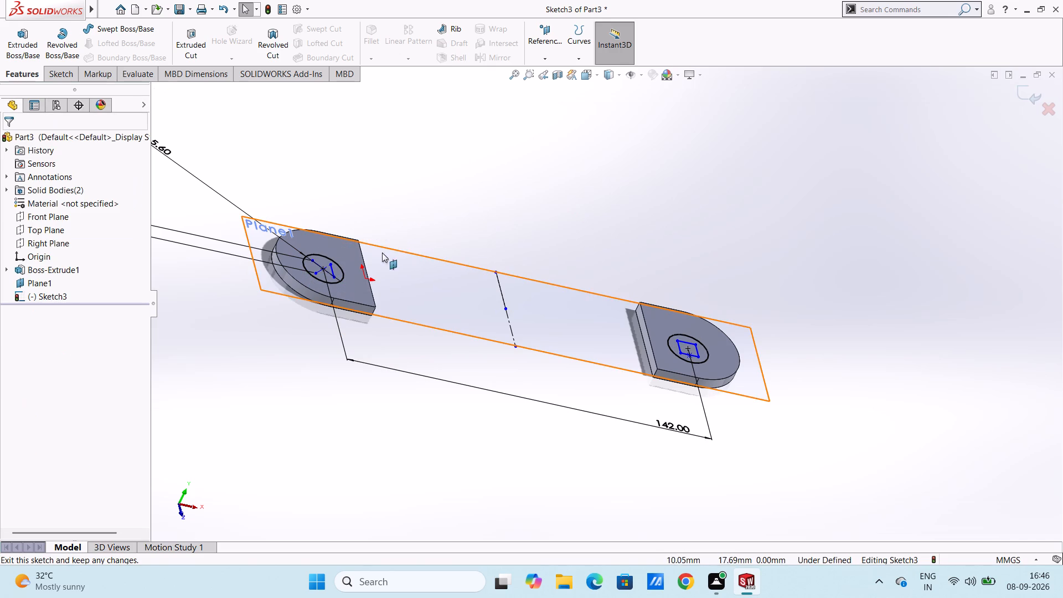
{"action": "left_click", "coordinate": [332, 269]}
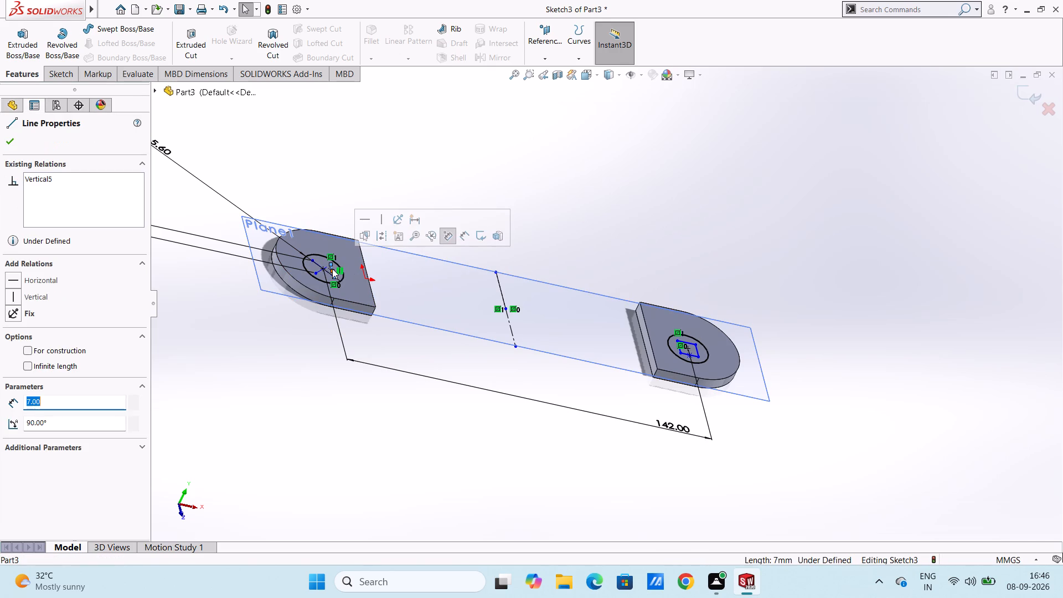
{"action": "key", "text": "Delete"}
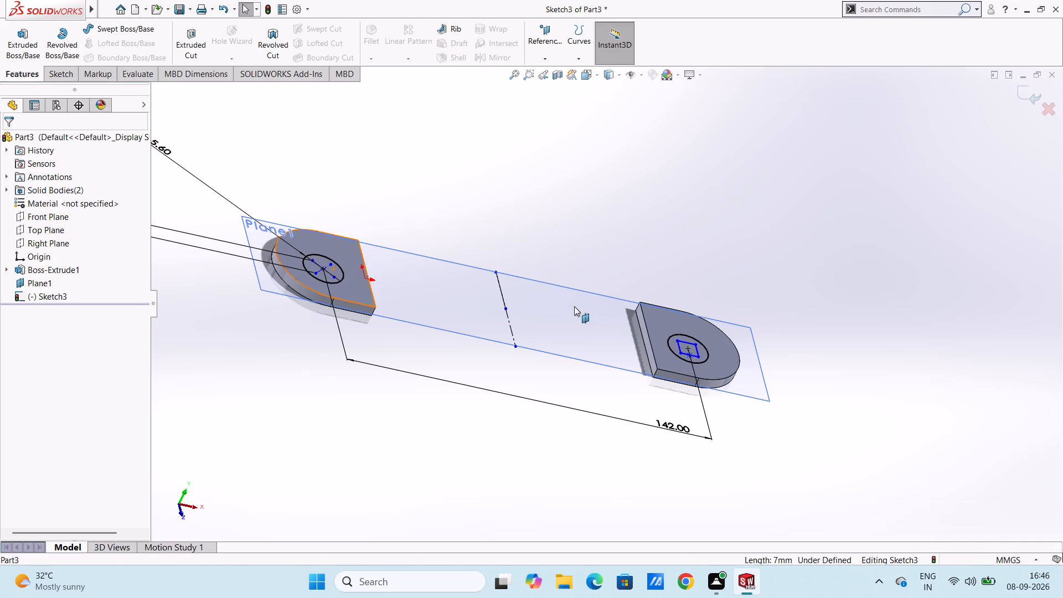
Delete the four sides of the mirrored square inside the circle on the opposite rounded end.
{"action": "left_click", "coordinate": [678, 345]}
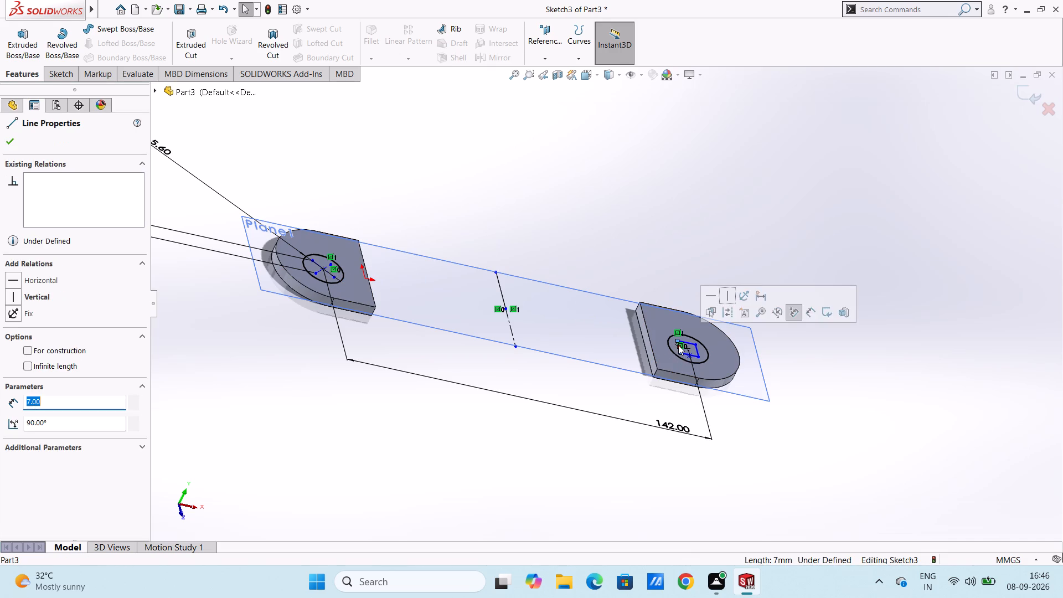
{"action": "left_click", "coordinate": [690, 342], "text": "ctrl"}
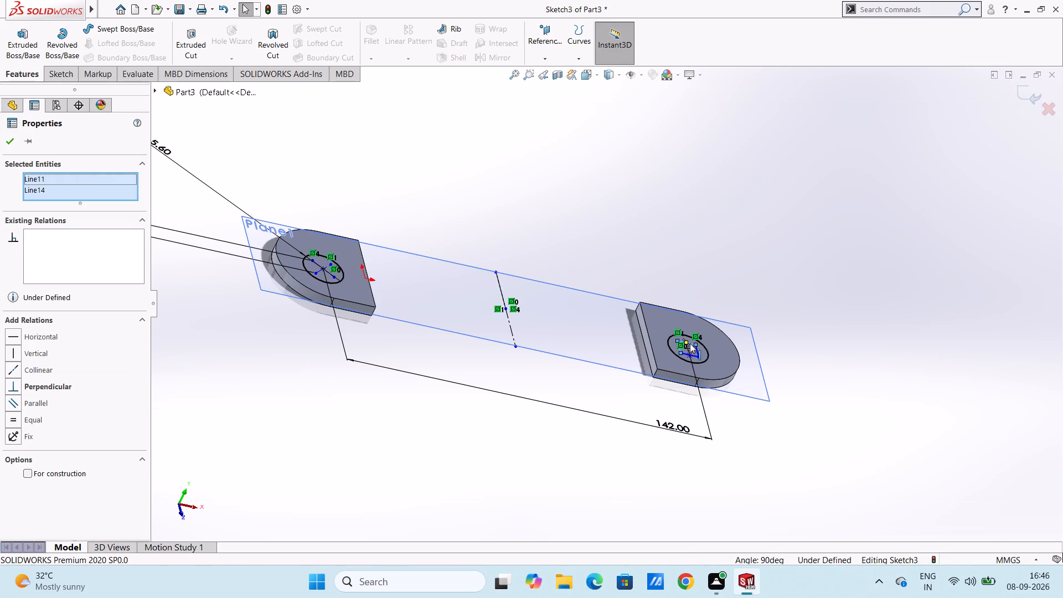
{"action": "left_click", "coordinate": [697, 349], "text": "ctrl"}
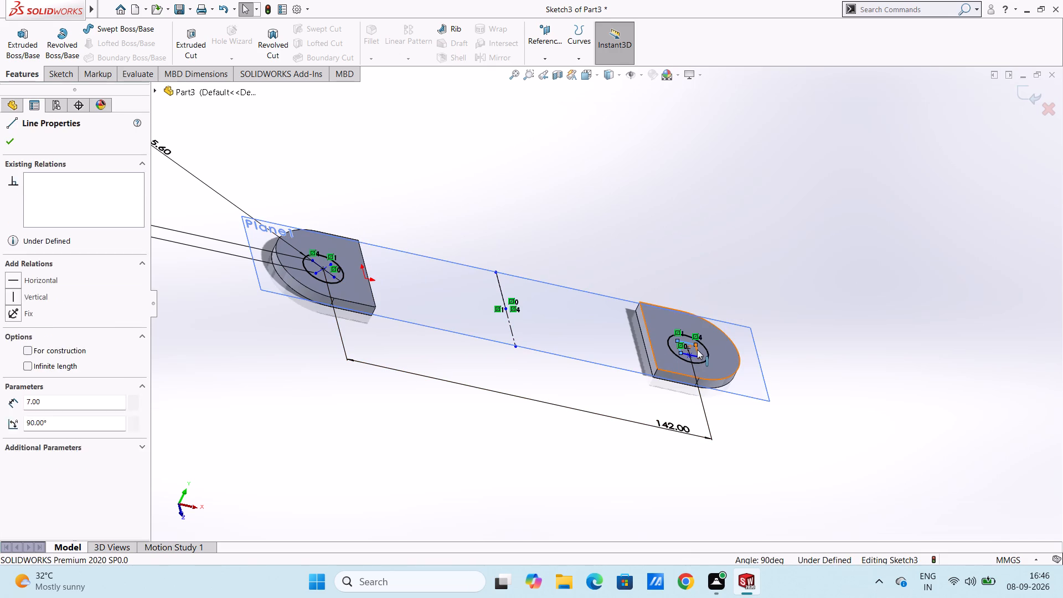
{"action": "left_click", "coordinate": [693, 354], "text": "ctrl"}
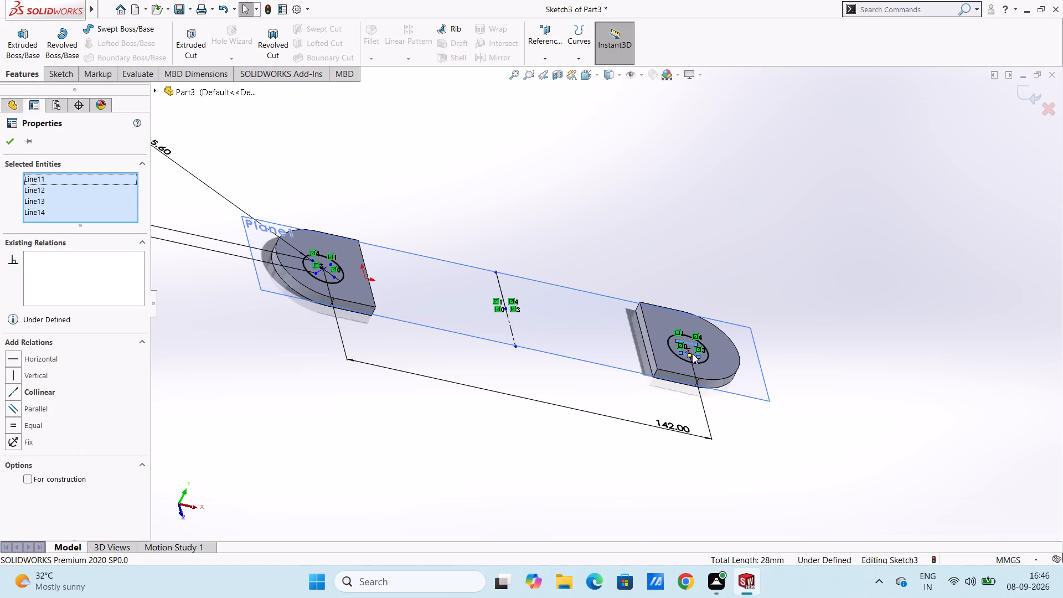
{"action": "key", "text": "Delete"}
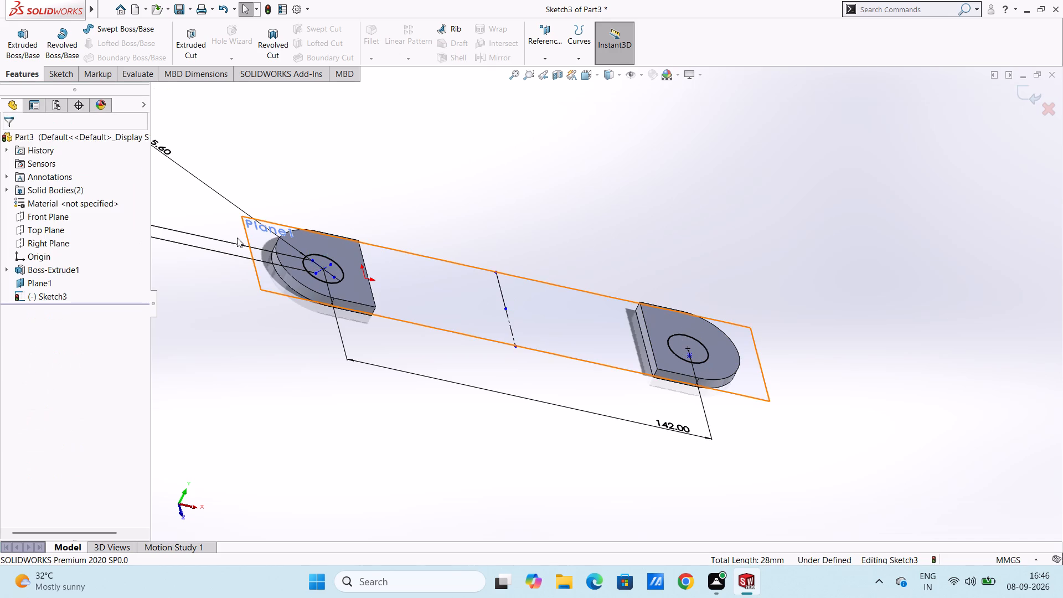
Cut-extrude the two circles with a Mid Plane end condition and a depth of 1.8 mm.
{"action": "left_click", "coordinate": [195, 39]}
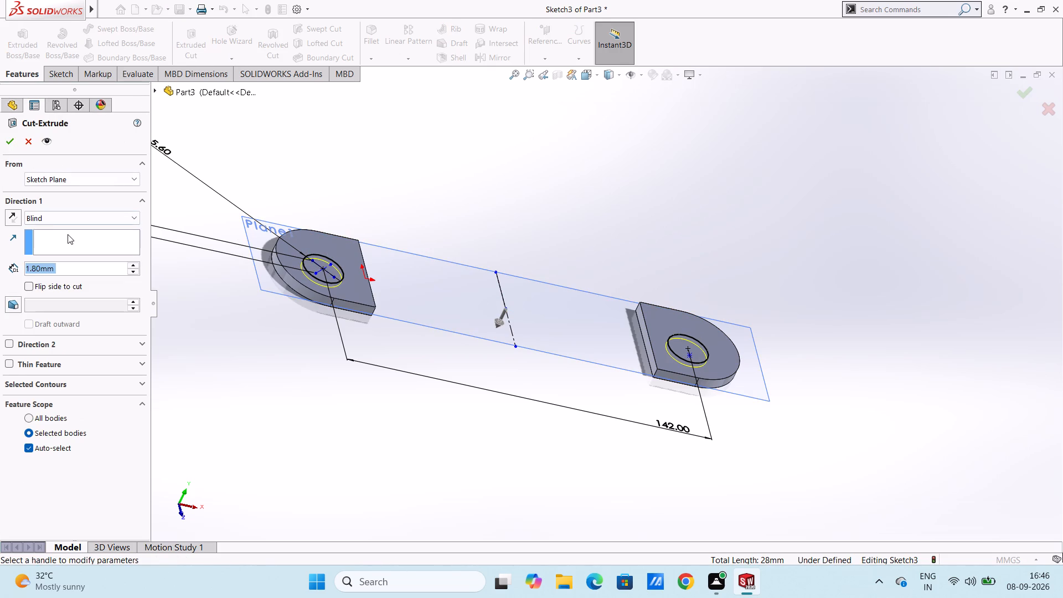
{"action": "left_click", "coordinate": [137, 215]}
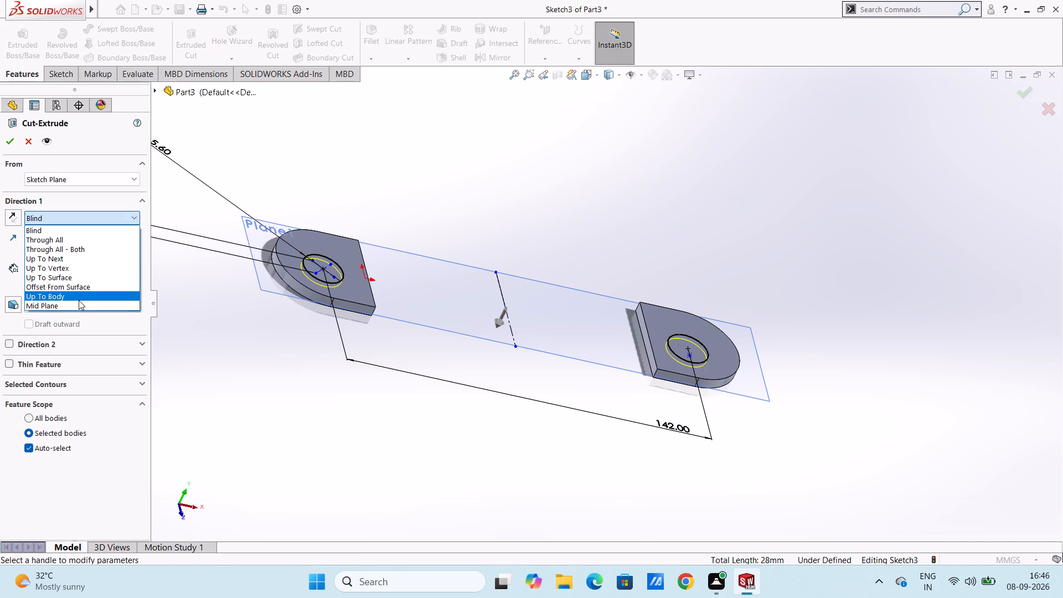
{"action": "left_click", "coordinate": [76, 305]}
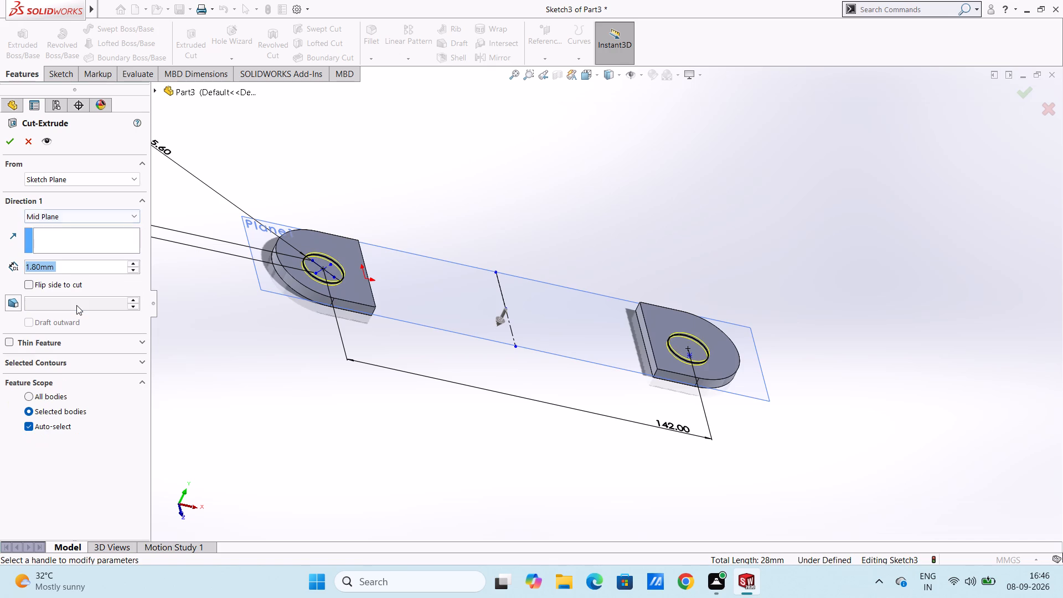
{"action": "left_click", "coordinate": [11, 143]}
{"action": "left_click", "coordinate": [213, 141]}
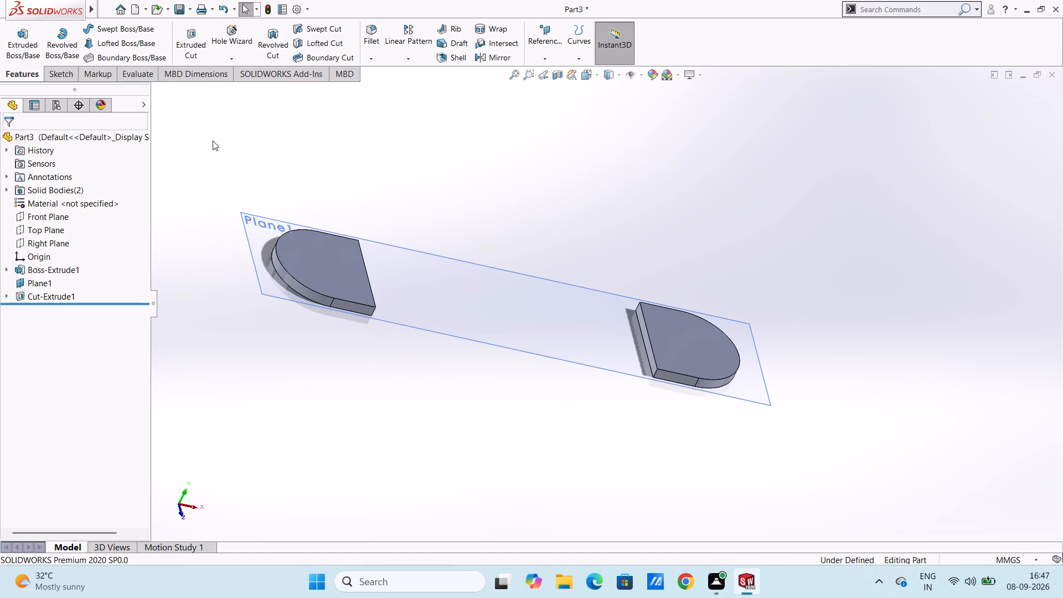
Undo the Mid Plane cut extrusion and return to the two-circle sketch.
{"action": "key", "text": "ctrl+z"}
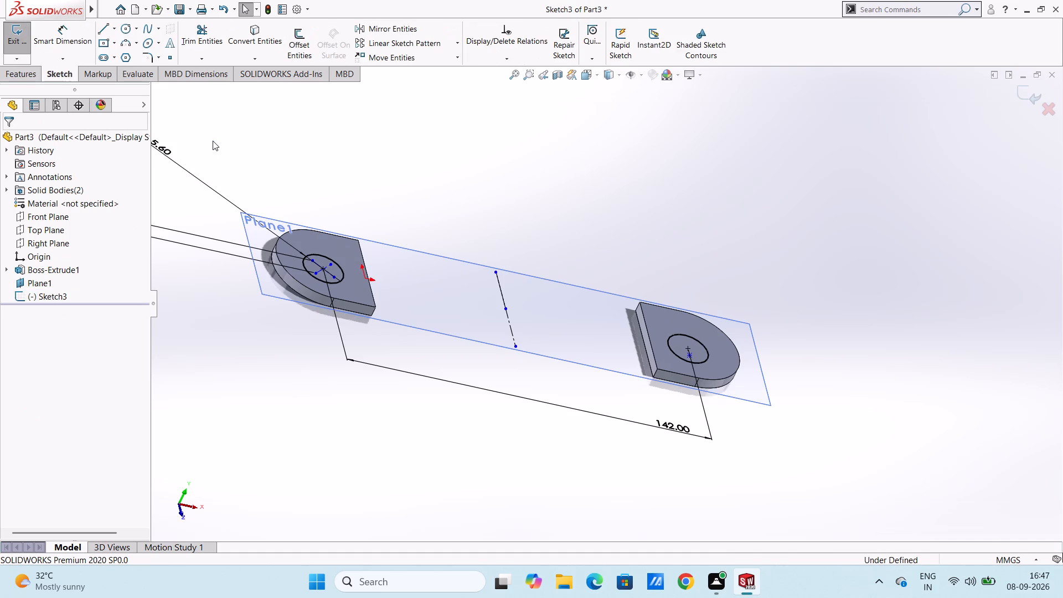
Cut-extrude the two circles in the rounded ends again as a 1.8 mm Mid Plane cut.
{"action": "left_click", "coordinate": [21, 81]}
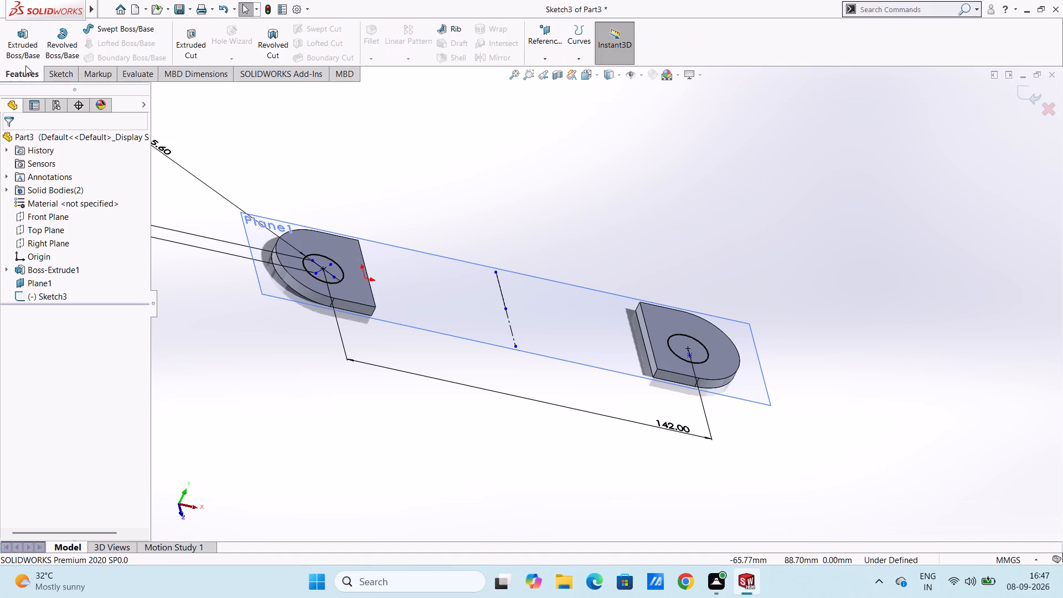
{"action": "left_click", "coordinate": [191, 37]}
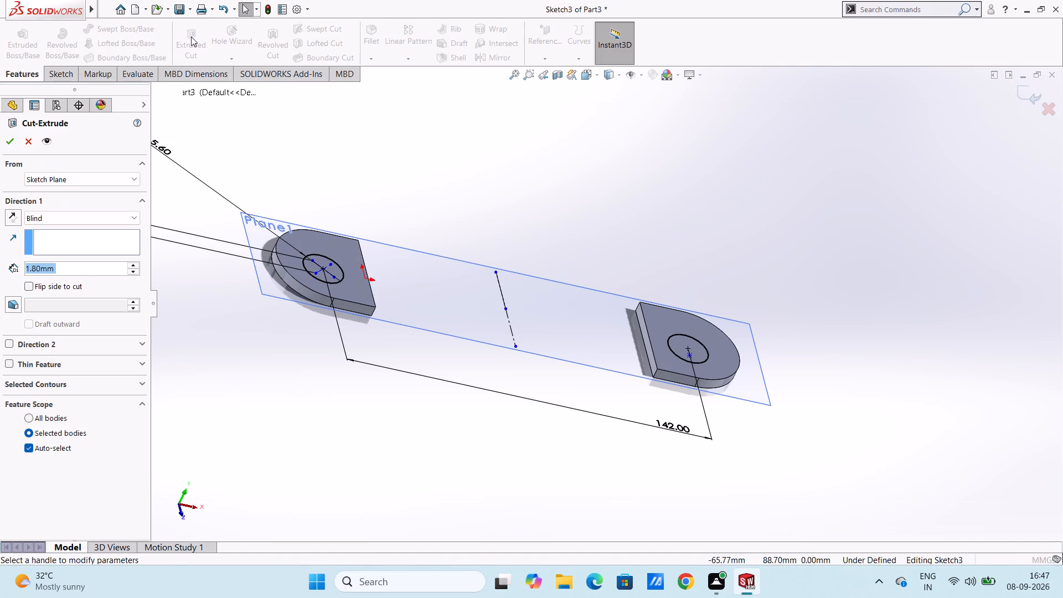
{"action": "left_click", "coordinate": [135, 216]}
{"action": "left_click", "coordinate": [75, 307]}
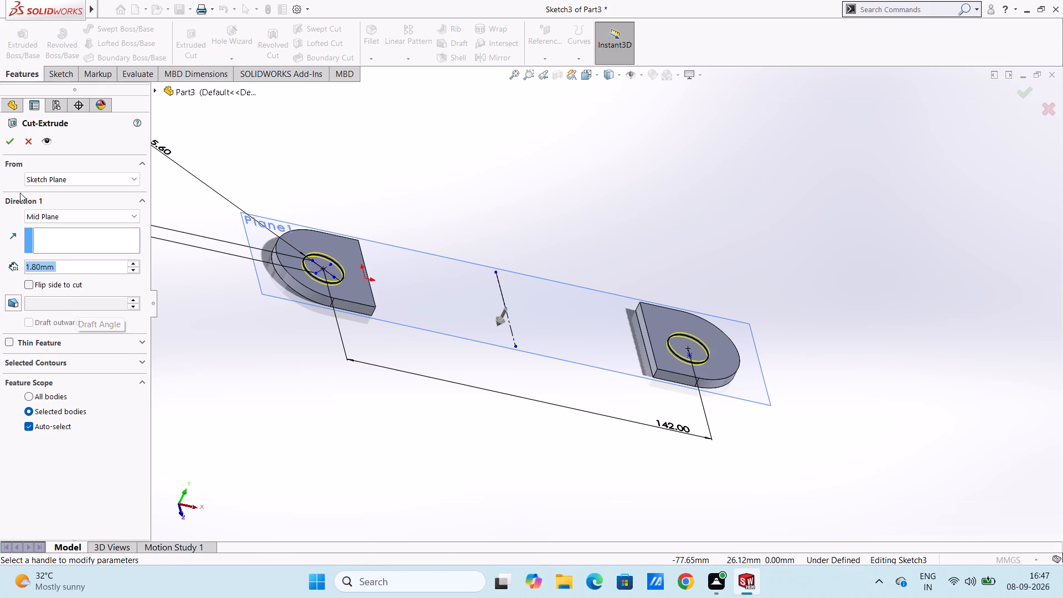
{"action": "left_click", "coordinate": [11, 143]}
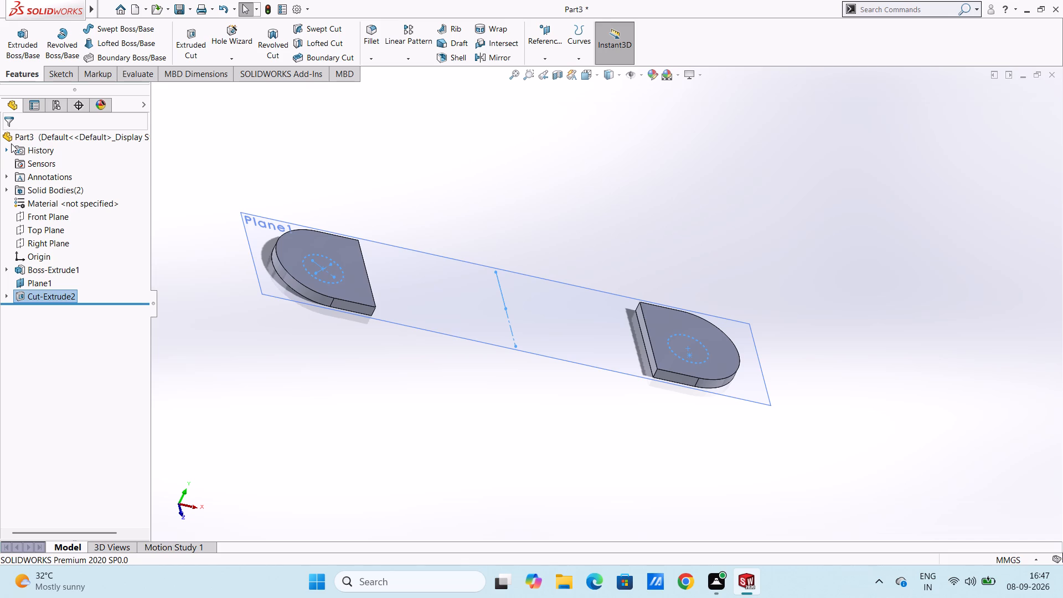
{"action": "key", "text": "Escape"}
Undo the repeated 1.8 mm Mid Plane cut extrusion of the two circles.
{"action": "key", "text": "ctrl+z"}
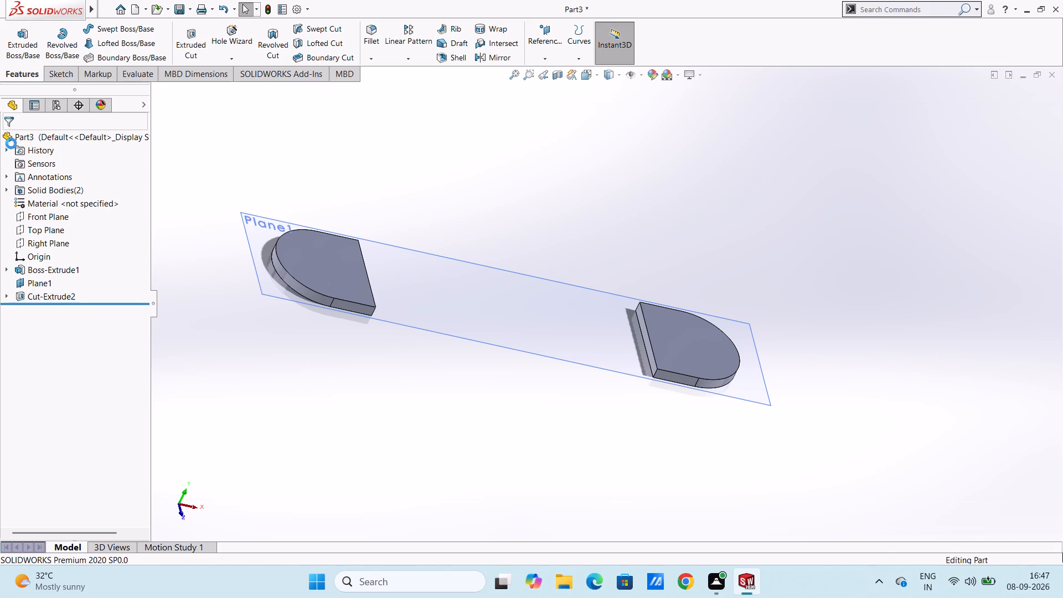
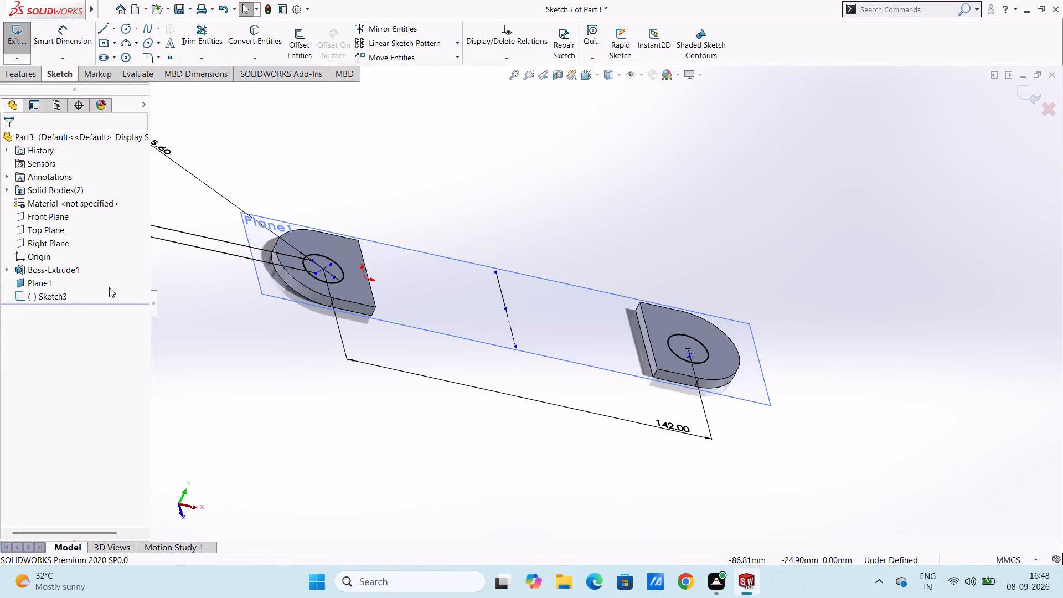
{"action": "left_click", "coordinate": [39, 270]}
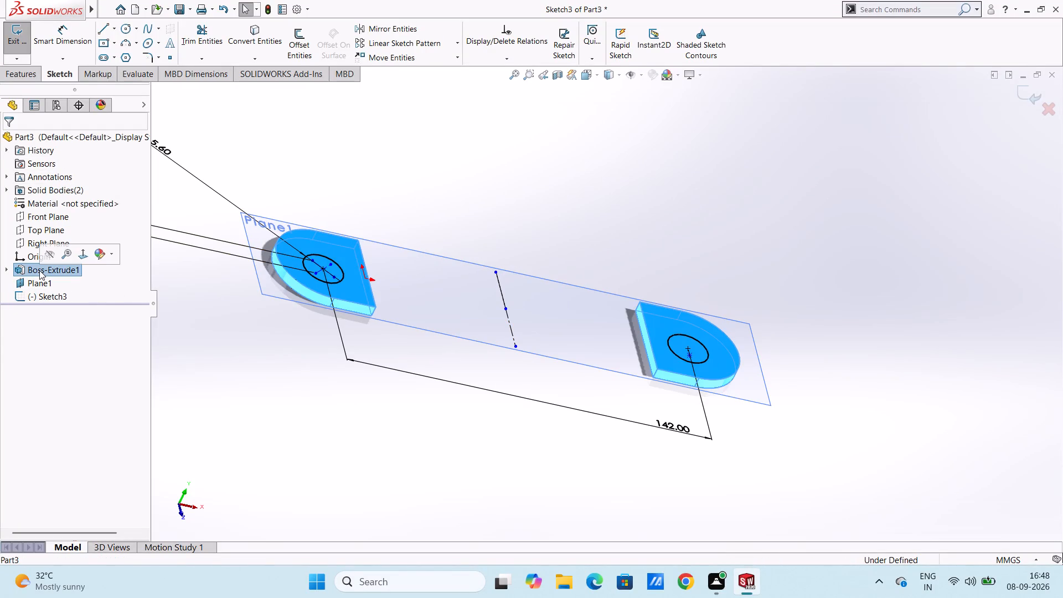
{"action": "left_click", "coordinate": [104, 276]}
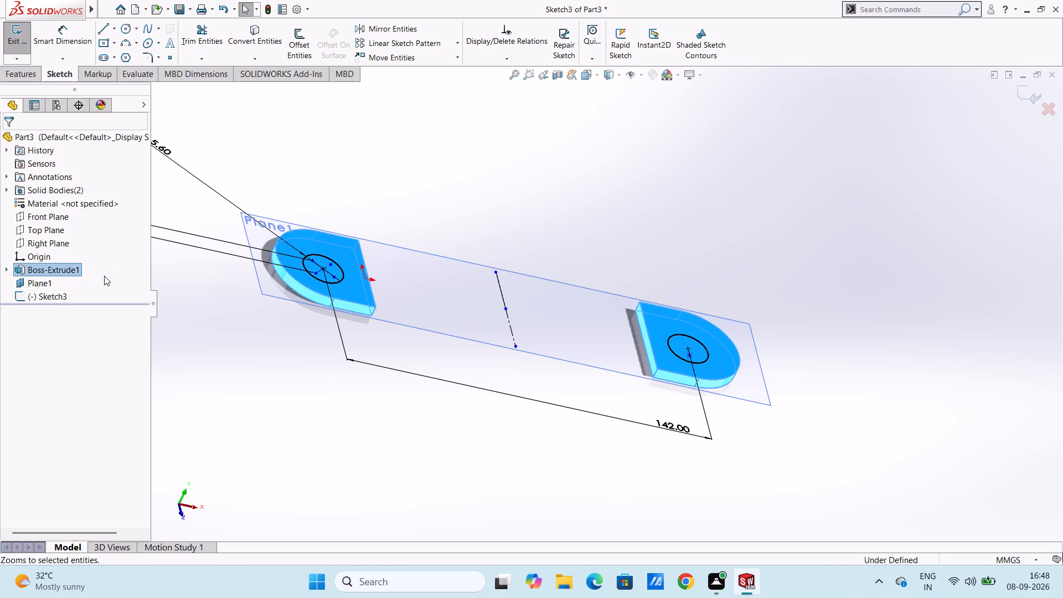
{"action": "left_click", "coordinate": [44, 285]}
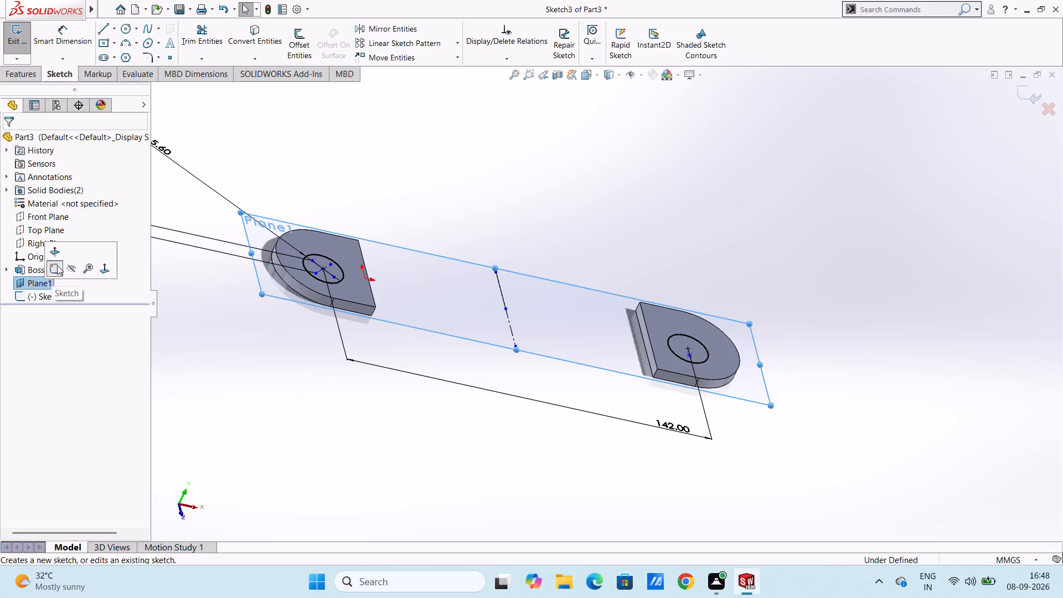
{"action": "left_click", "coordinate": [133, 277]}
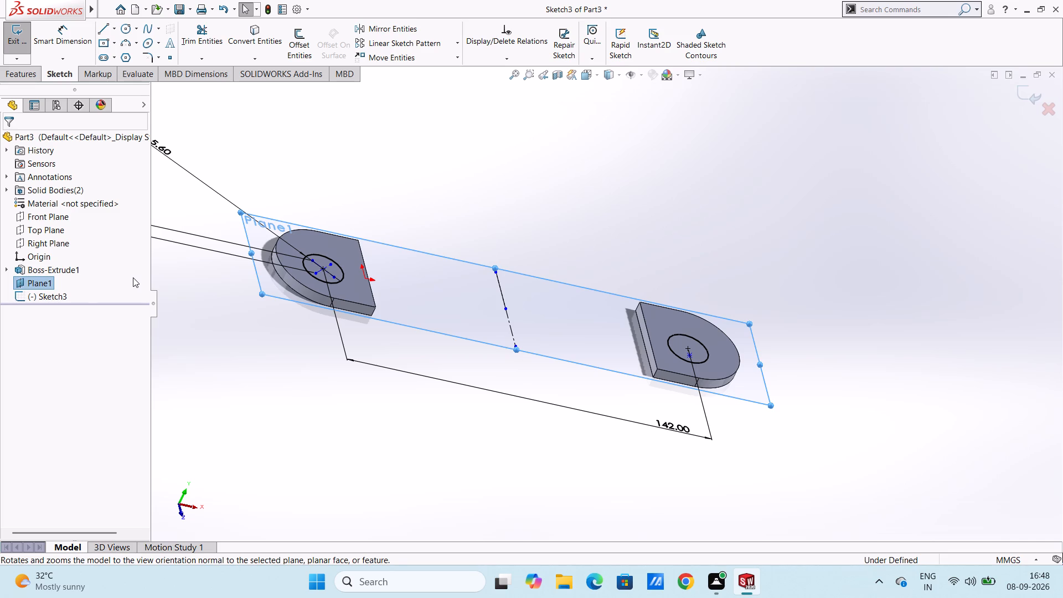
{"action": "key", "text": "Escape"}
Undo the whole two-circle sketch and its mid-thickness reference plane, going back to only the extruded rounded ends.
{"action": "key", "text": "ctrl+z"}
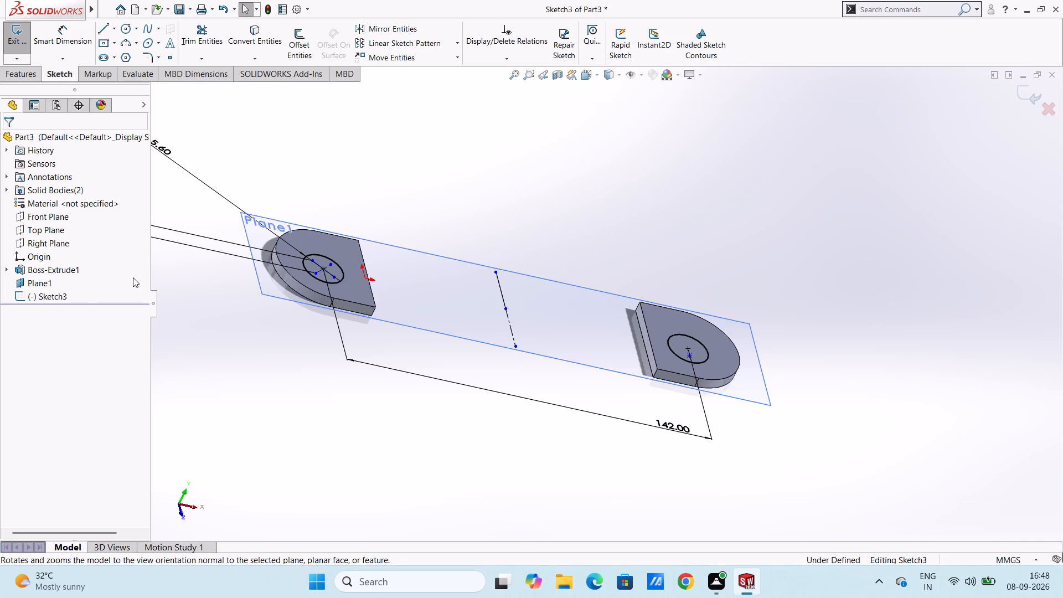
{"action": "key", "text": "ctrl+z"}
{"action": "key", "text": "ctrl+z"}
{"action": "key", "text": "ctrl+z"}
{"action": "key", "text": "ctrl+z"}
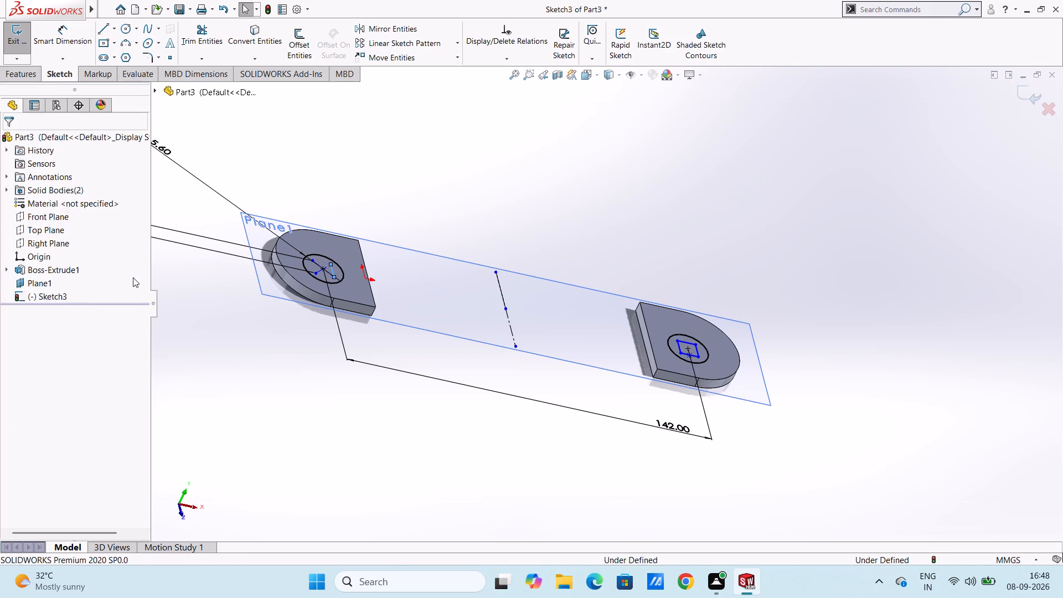
{"action": "key", "text": "ctrl+z"}
{"action": "key", "text": "ctrl+z"}
{"action": "key", "text": "ctrl+z"}
{"action": "key", "text": "ctrl+z"}
{"action": "key", "text": "ctrl+z"}
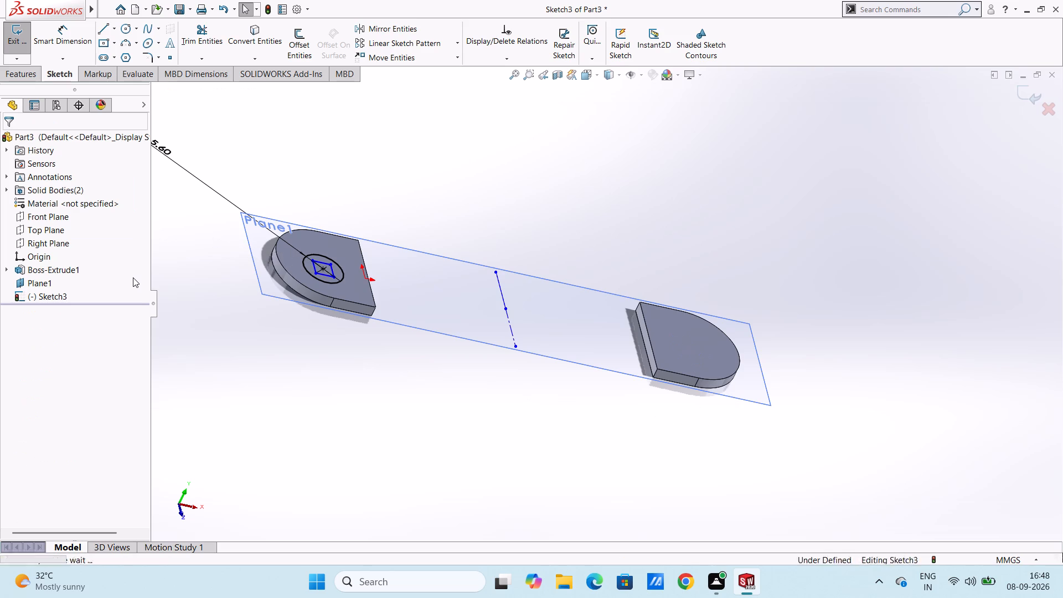
{"action": "key", "text": "ctrl+z"}
{"action": "key", "text": "ctrl+z"}
{"action": "key", "text": "ctrl+z"}
{"action": "key", "text": "ctrl+z"}
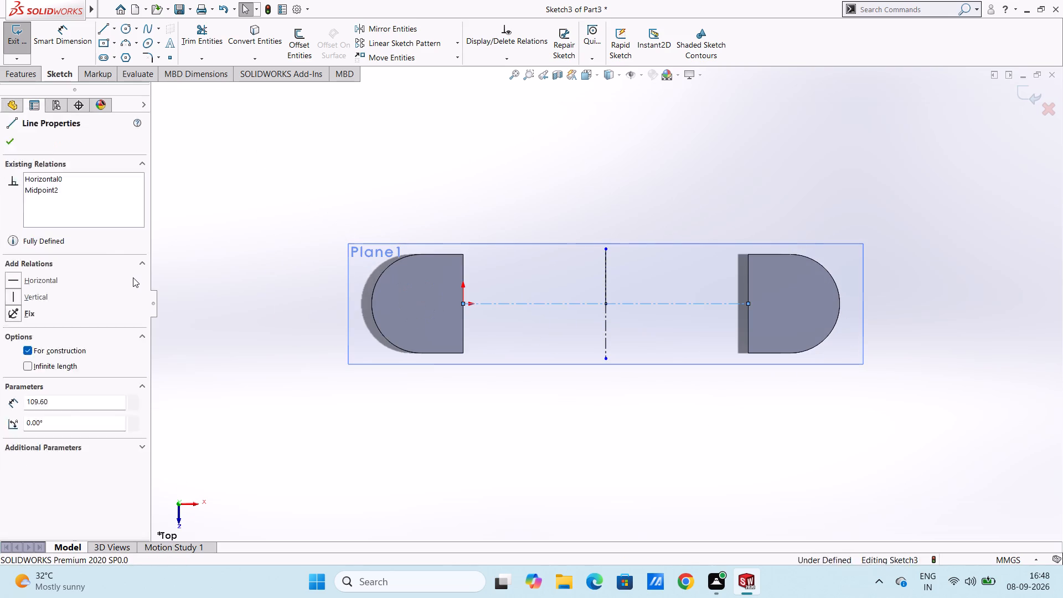
{"action": "key", "text": "ctrl+z"}
{"action": "key", "text": "ctrl+z"}
{"action": "key", "text": "ctrl+z"}
{"action": "key", "text": "ctrl+z"}
{"action": "key", "text": "ctrl+z"}
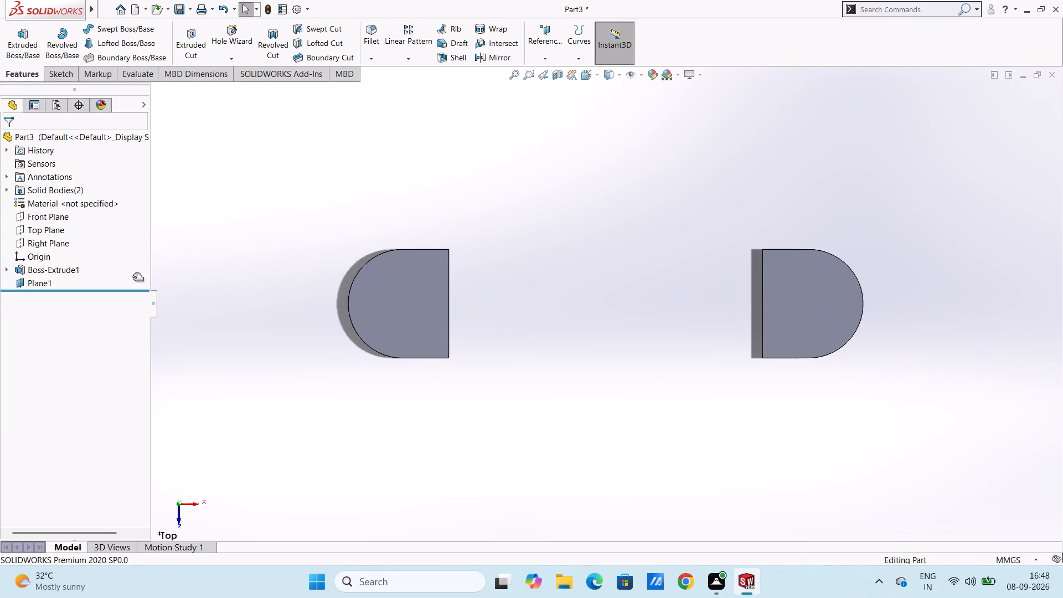
Start a sketch on the flat face of the rounded end at the origin and draw a 15.6 mm radius circle concentric with its arc.
{"action": "left_click", "coordinate": [425, 313]}
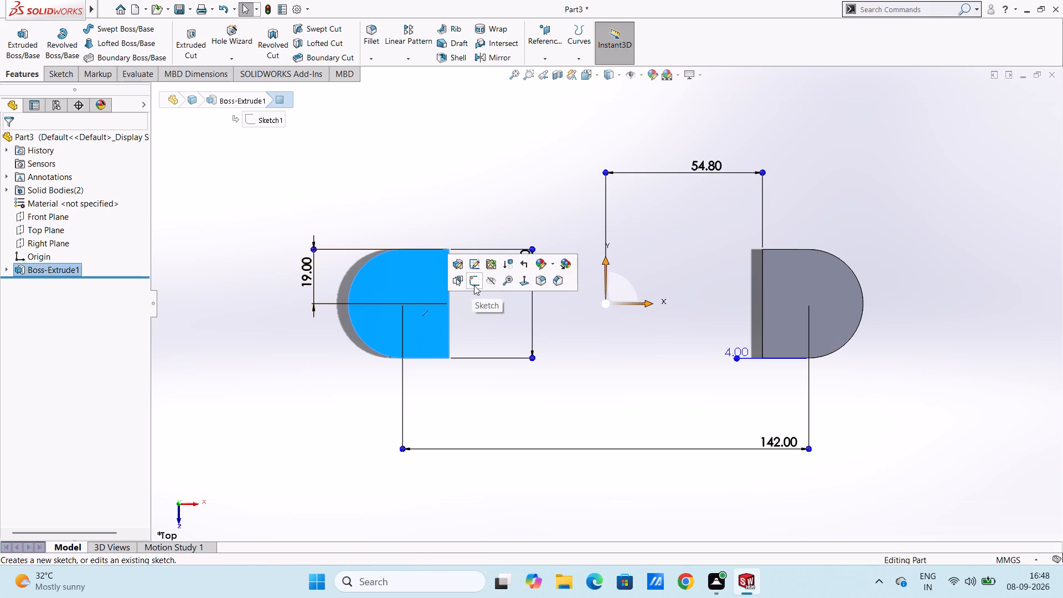
{"action": "left_click", "coordinate": [474, 285]}
{"action": "left_click", "coordinate": [337, 218]}
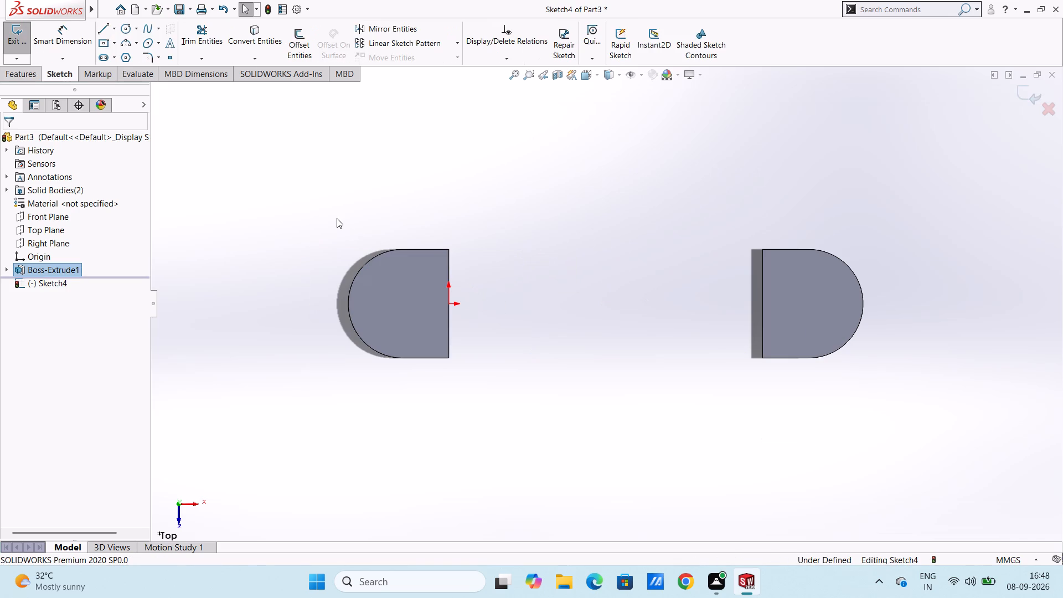
{"action": "left_click", "coordinate": [124, 25]}
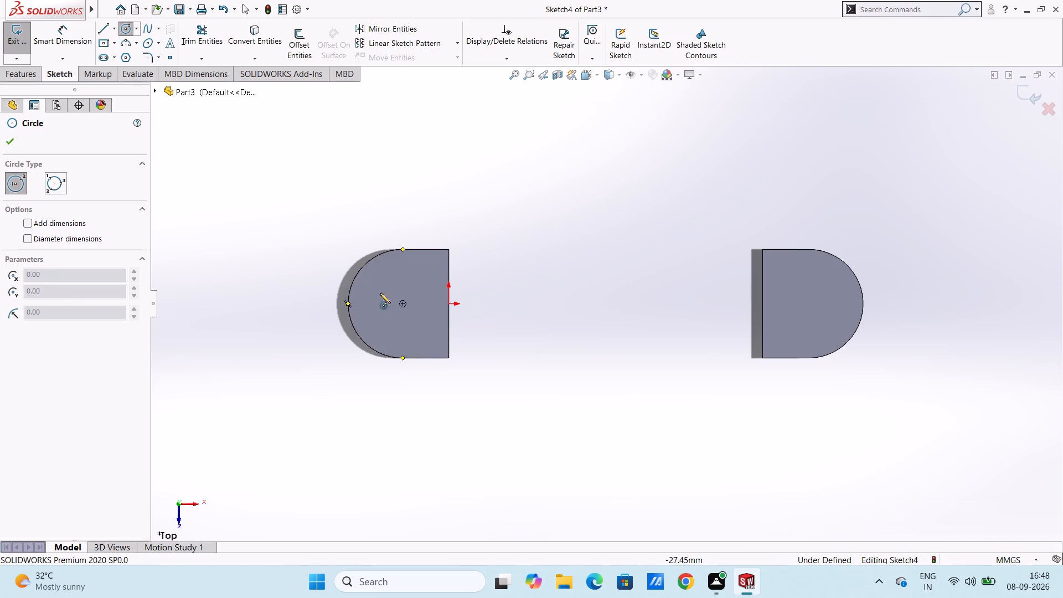
{"action": "left_click", "coordinate": [403, 304]}
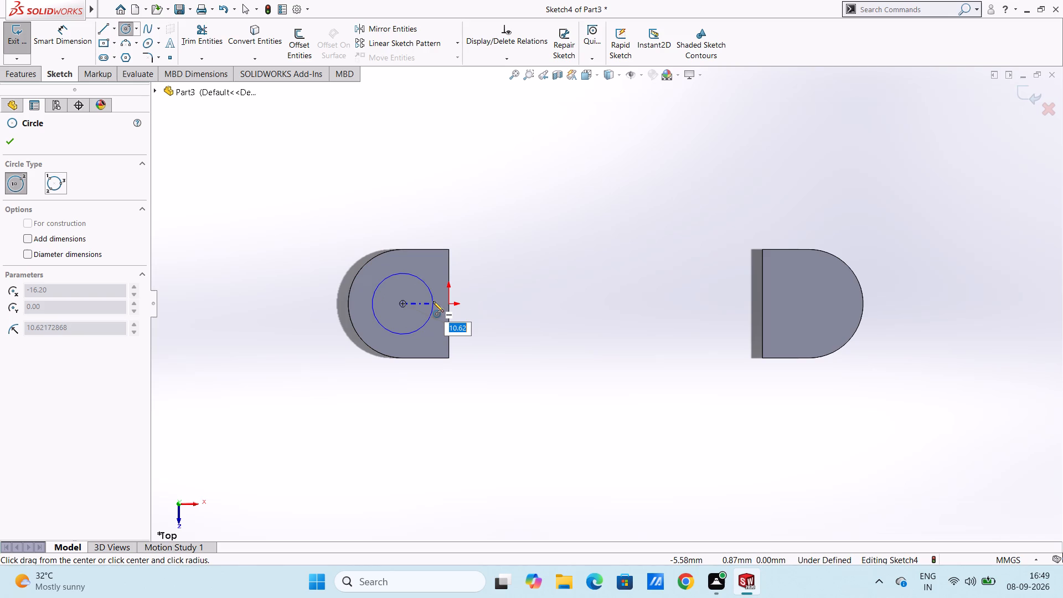
{"action": "type", "text": "15.6"}
{"action": "key", "text": "Return"}
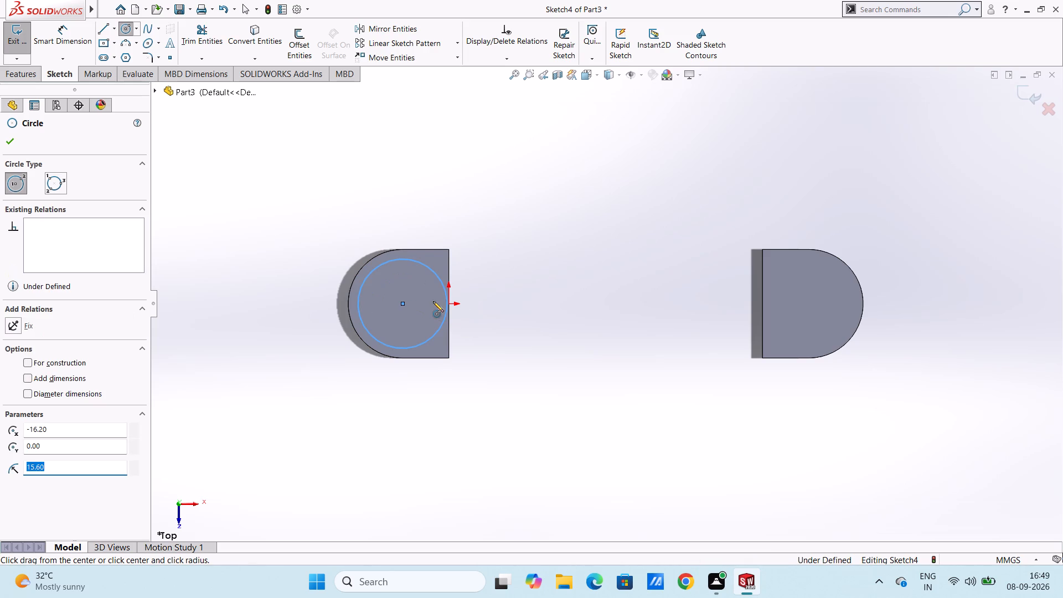
{"action": "key", "text": "Escape"}
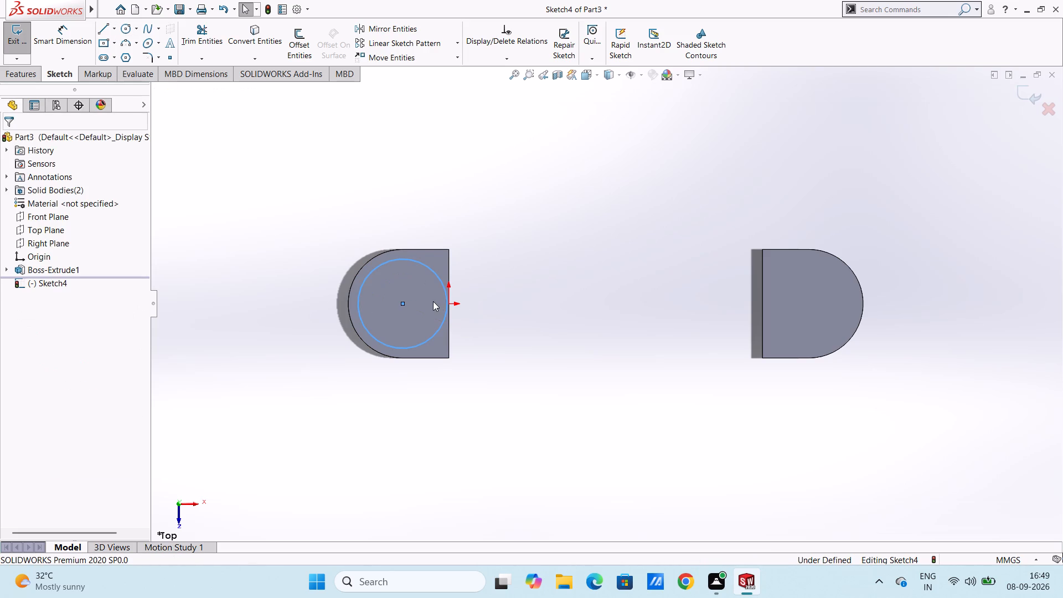
Dimension the circle's diameter to 15.6 mm.
{"action": "left_click", "coordinate": [48, 29]}
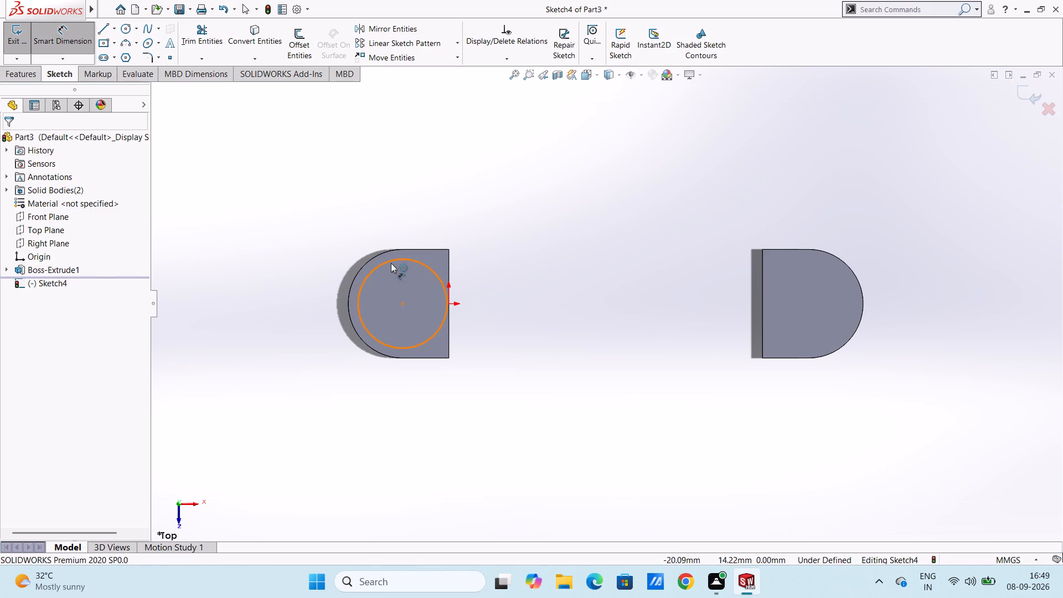
{"action": "left_click", "coordinate": [391, 263]}
{"action": "left_click", "coordinate": [281, 170]}
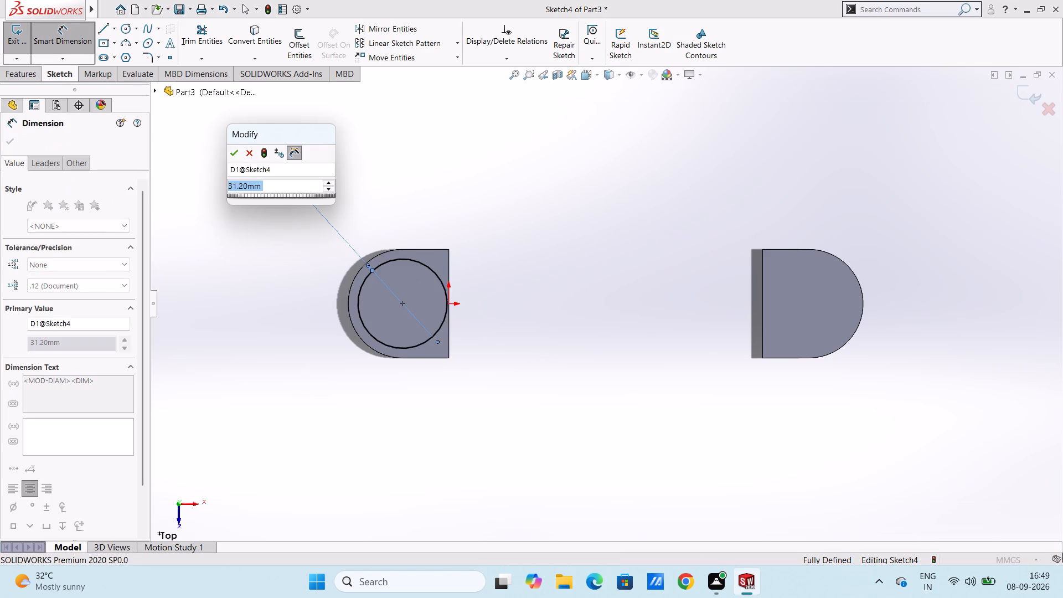
{"action": "type", "text": "15.6"}
{"action": "key", "text": "Return"}
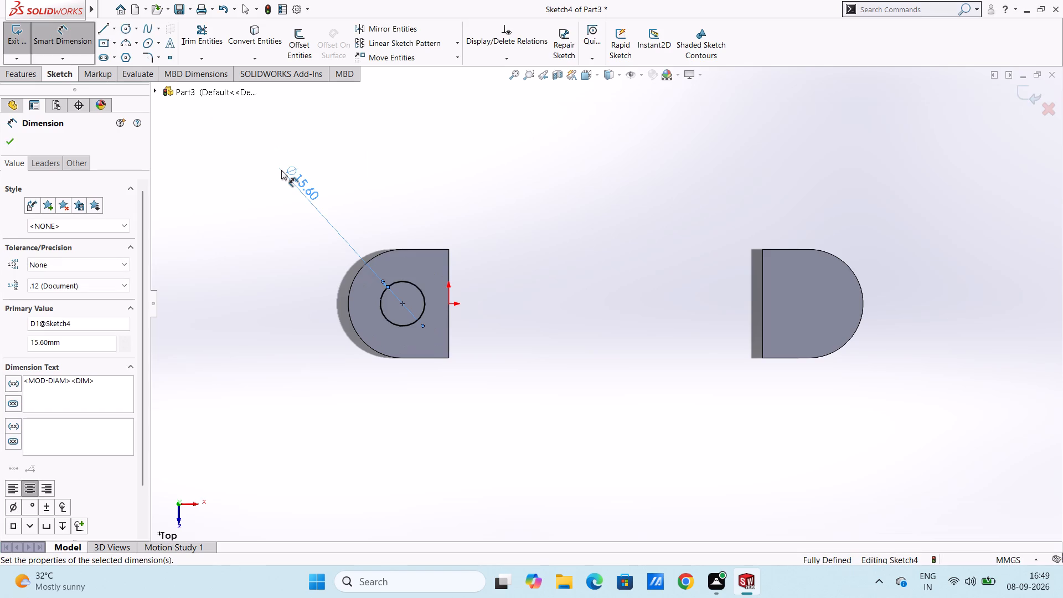
{"action": "key", "text": "Escape"}
{"action": "key", "text": "Escape"}
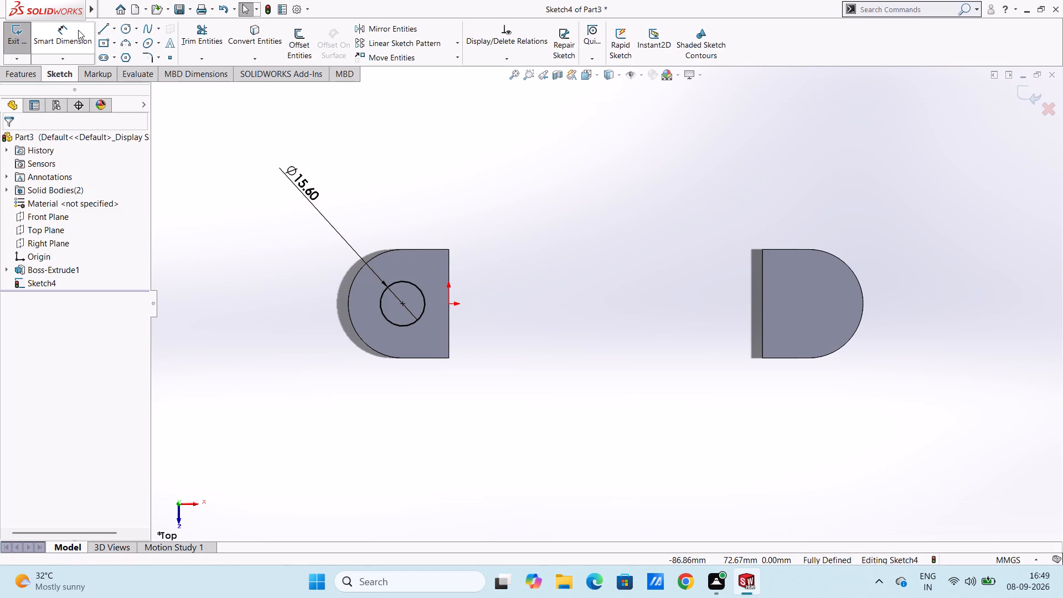
Sketch a horizontal centerline joining the midpoints of the two rounded ends' straight inner edges.
{"action": "left_click", "coordinate": [111, 29]}
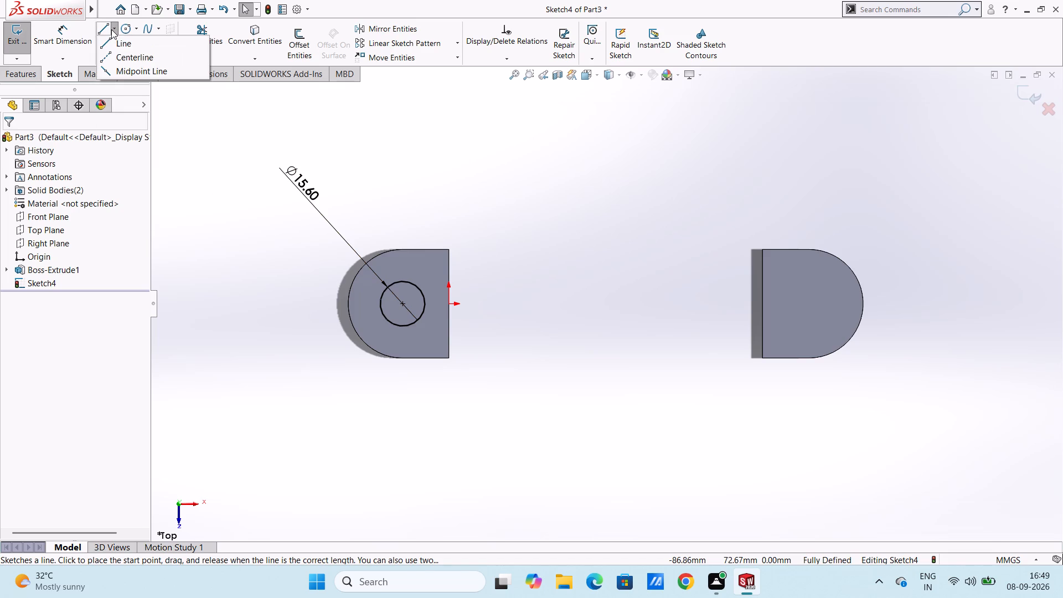
{"action": "left_click", "coordinate": [119, 54]}
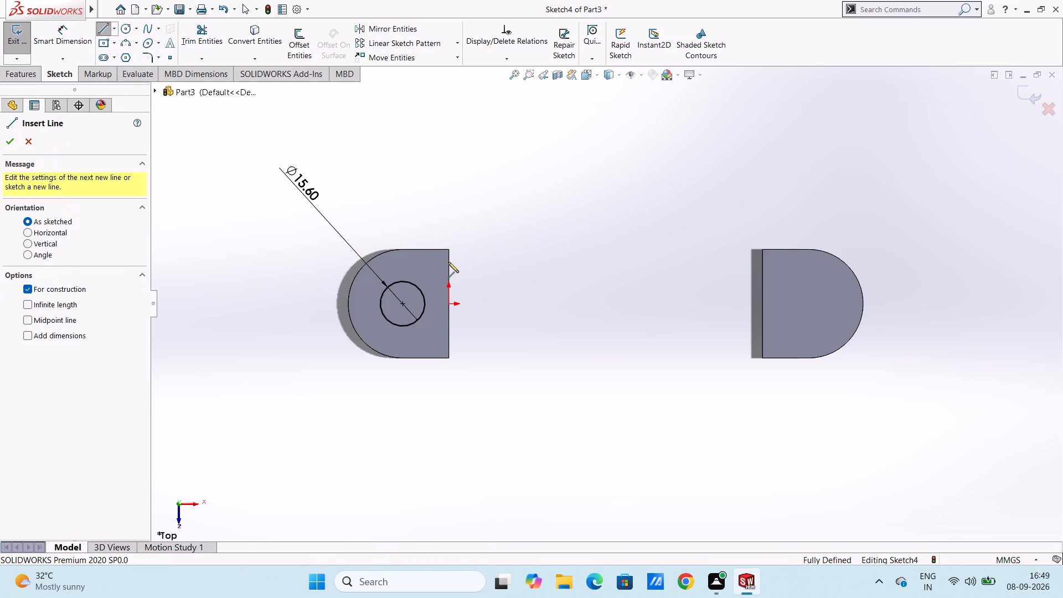
{"action": "left_click", "coordinate": [449, 305]}
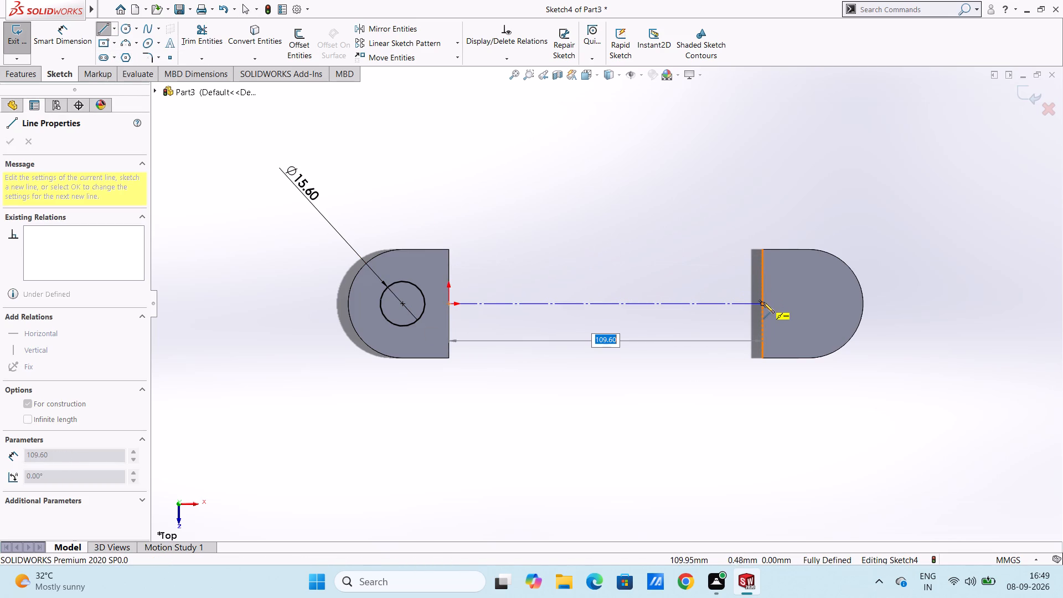
{"action": "left_click", "coordinate": [762, 303]}
{"action": "key", "text": "Escape"}
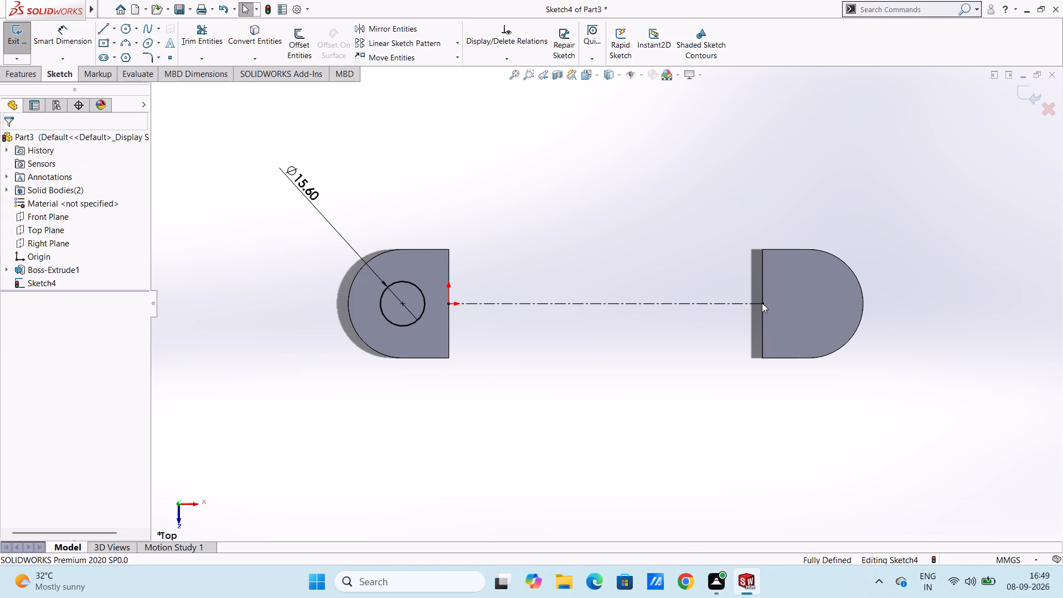
Sketch vertical centerlines from the horizontal centerline's midpoint, about 21 mm upward and about 40 mm back down across it.
{"action": "left_click", "coordinate": [116, 32]}
{"action": "left_click", "coordinate": [125, 59]}
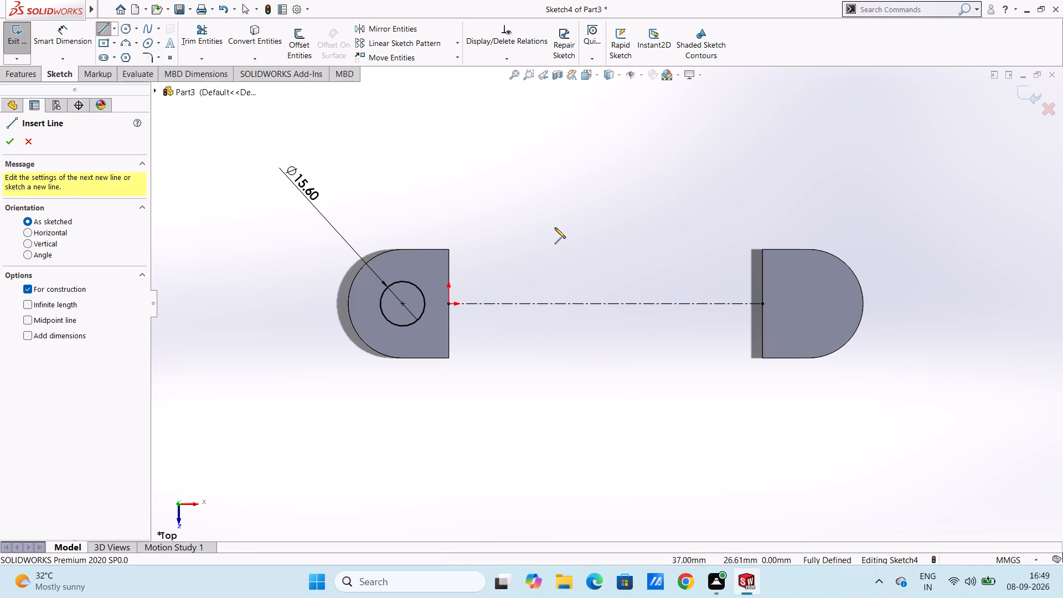
{"action": "left_click", "coordinate": [605, 303]}
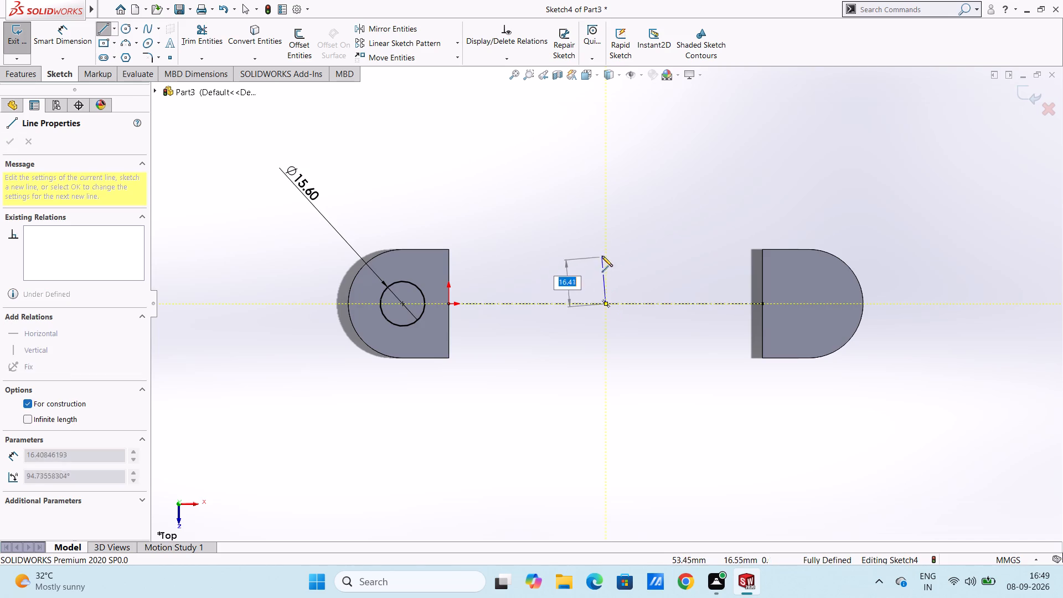
{"action": "left_click", "coordinate": [606, 245]}
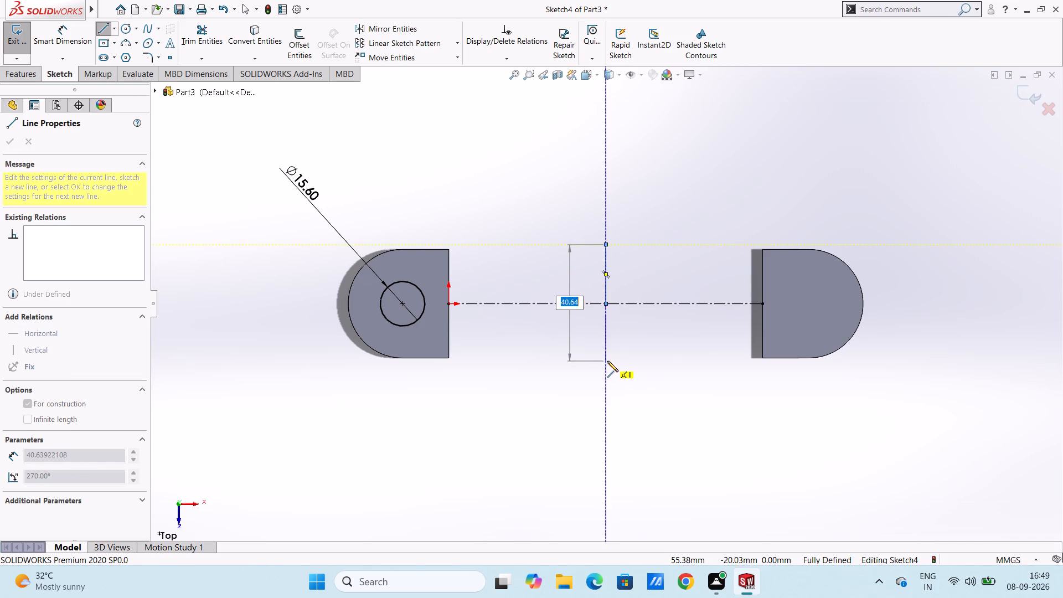
{"action": "left_click", "coordinate": [607, 360]}
{"action": "key", "text": "Escape"}
{"action": "key", "text": "Escape"}
{"action": "key", "text": "Escape"}
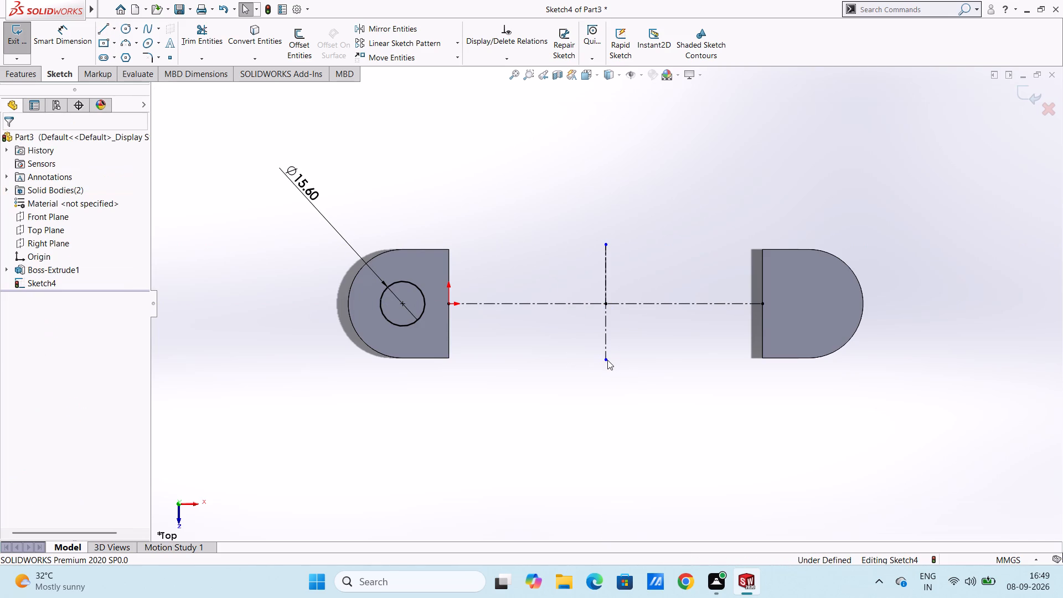
Mirror the 15.6 mm circle about the long vertical centerline onto the other rounded end.
{"action": "left_click", "coordinate": [405, 279]}
{"action": "left_click", "coordinate": [405, 33]}
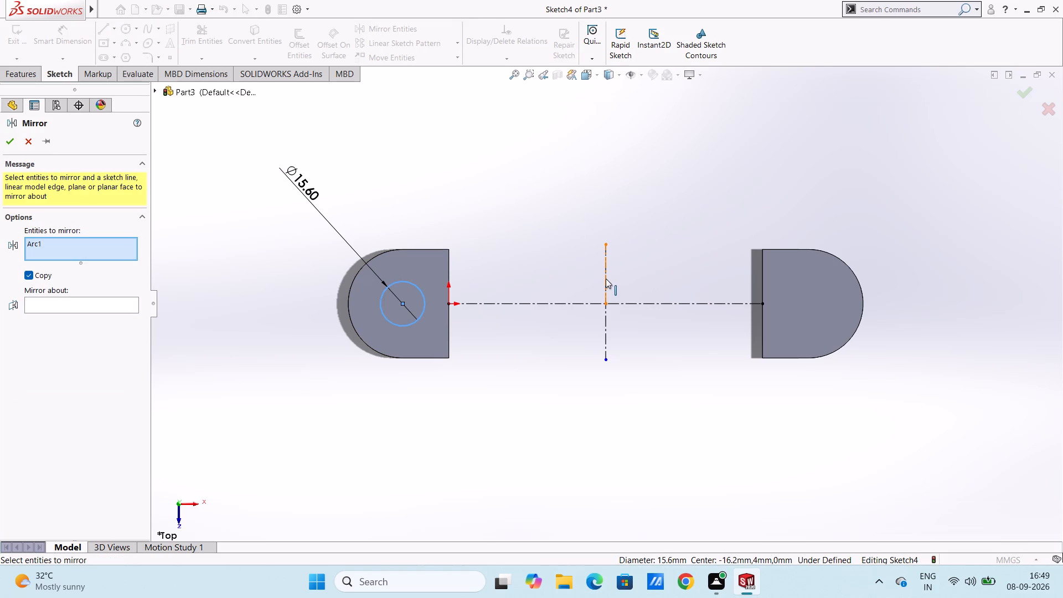
{"action": "left_click", "coordinate": [606, 311]}
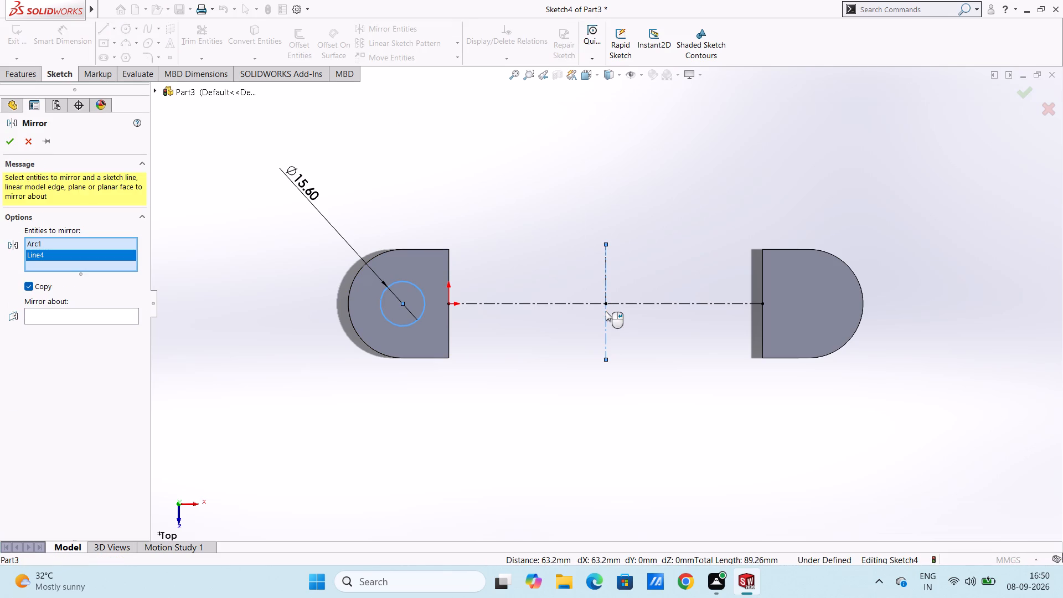
{"action": "left_click", "coordinate": [606, 311]}
{"action": "left_click", "coordinate": [115, 306]}
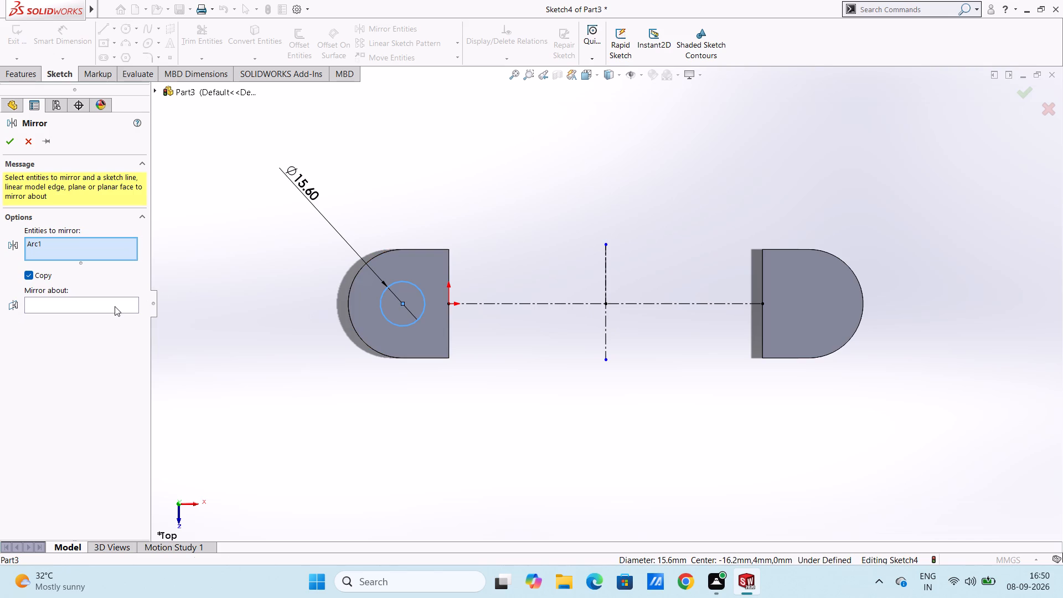
{"action": "left_click", "coordinate": [606, 322]}
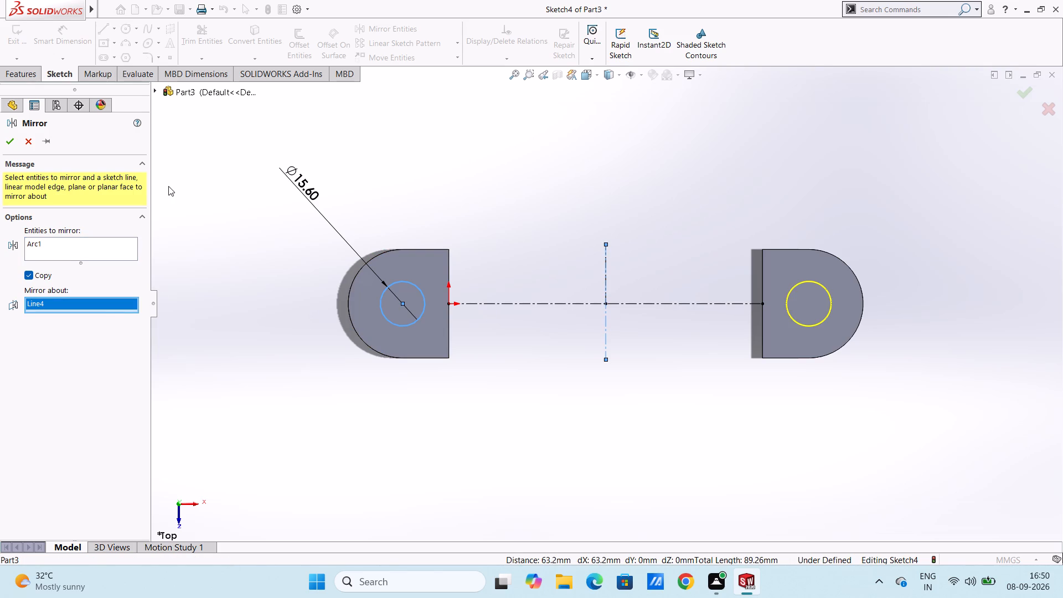
{"action": "left_click", "coordinate": [9, 137]}
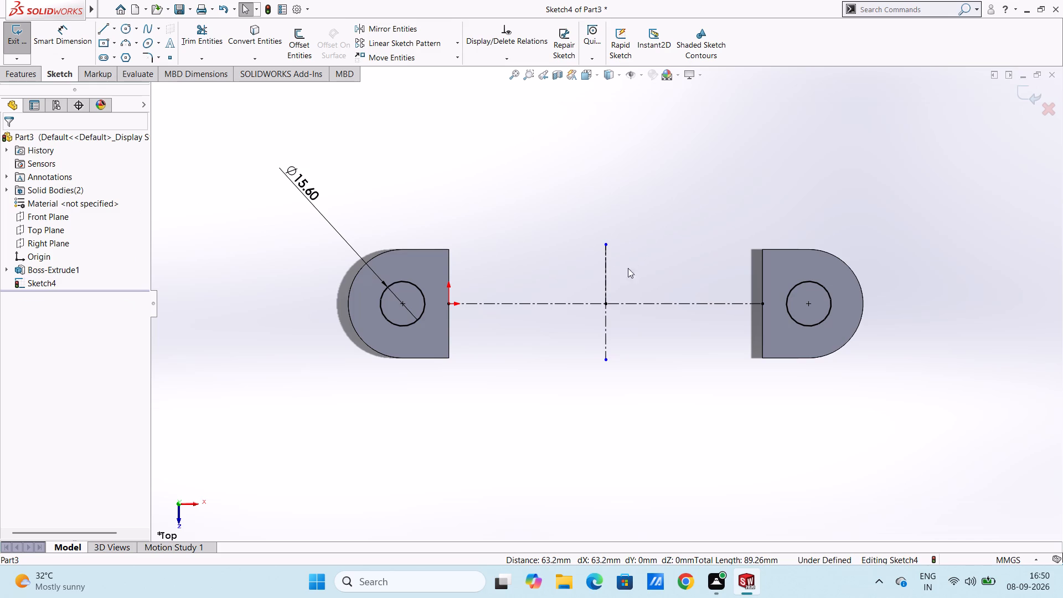
Delete the long vertical centerline used to mirror the circle.
{"action": "left_click", "coordinate": [607, 287]}
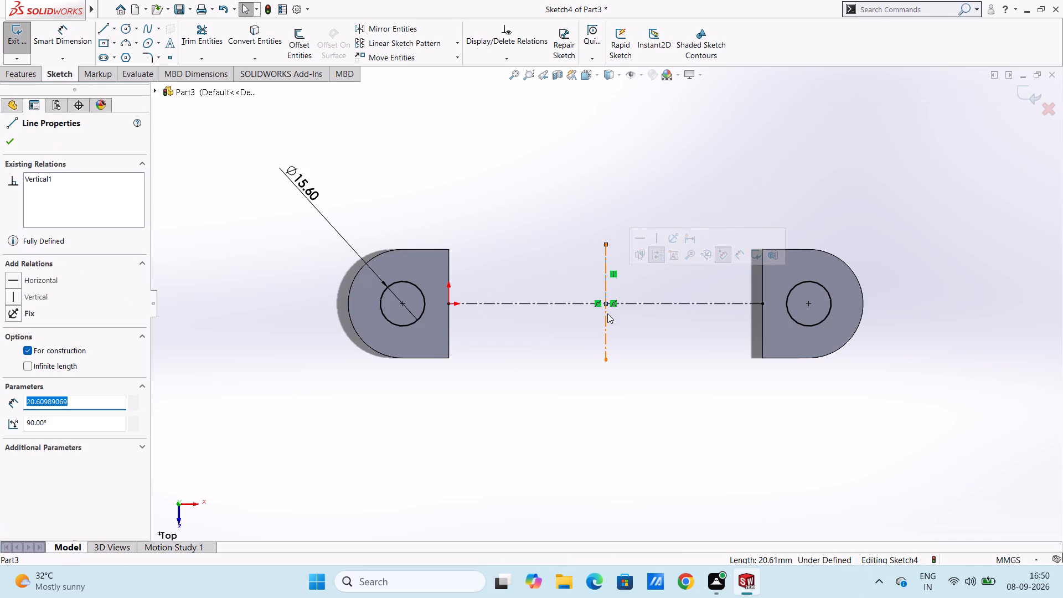
{"action": "left_click", "coordinate": [607, 314]}
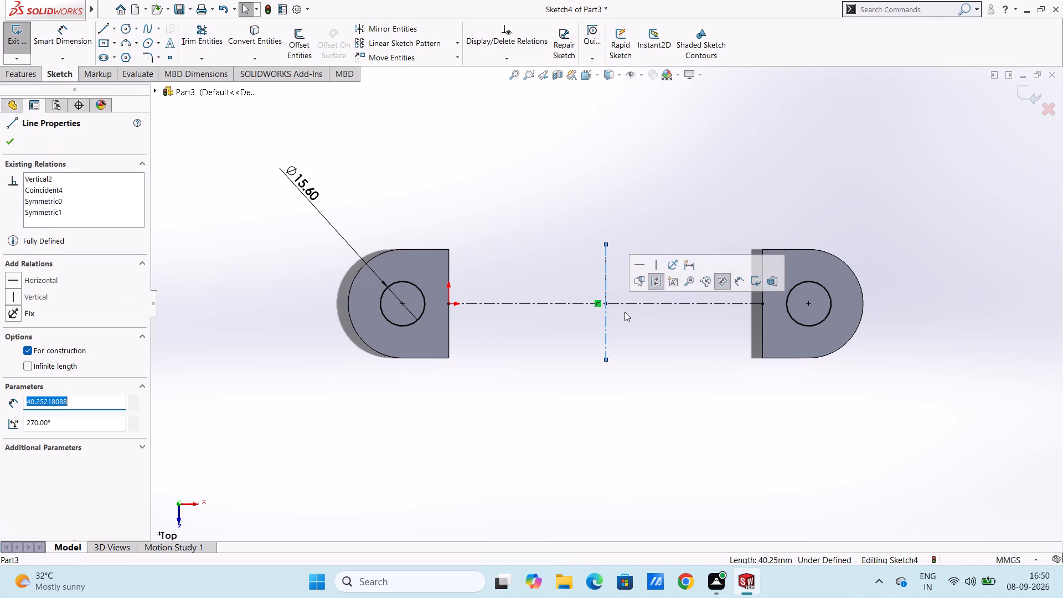
{"action": "key", "text": "Delete"}
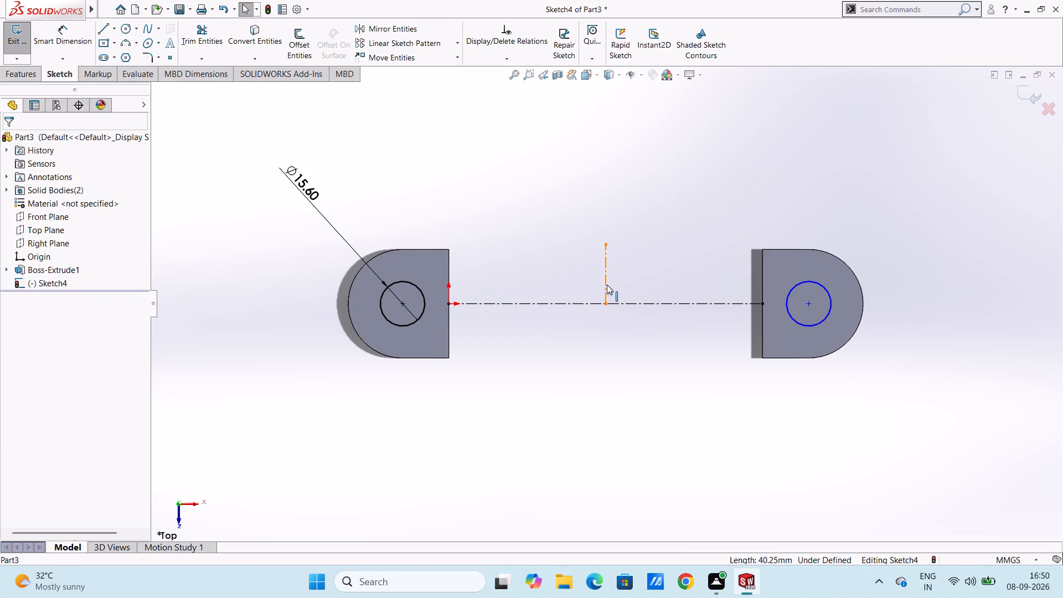
Delete the remaining short vertical centerline and the horizontal centerline between the two rounded ends.
{"action": "left_click", "coordinate": [607, 285]}
{"action": "key", "text": "Delete"}
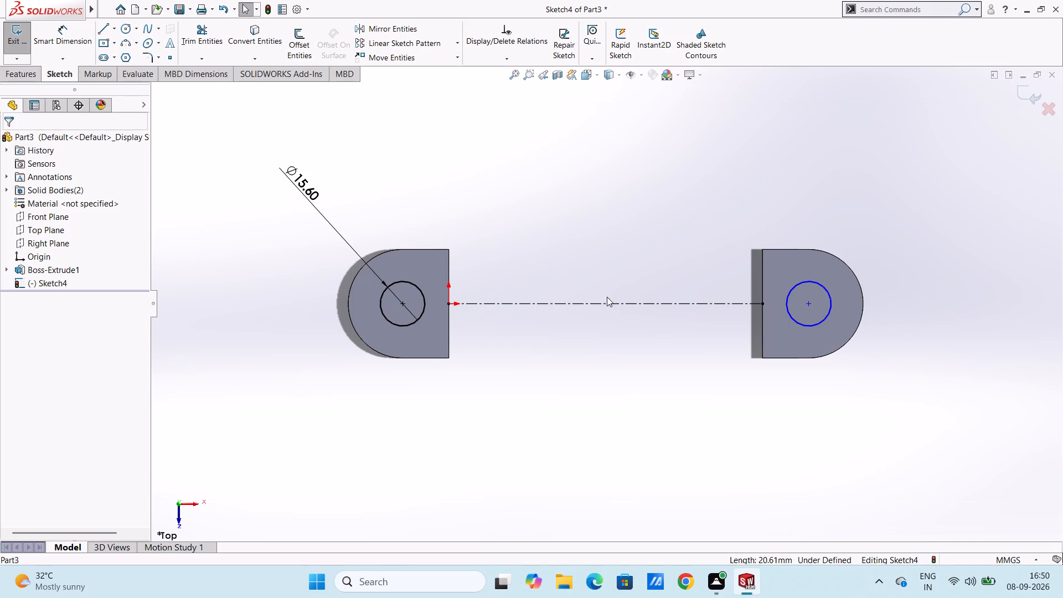
{"action": "left_click", "coordinate": [607, 303]}
{"action": "key", "text": "Delete"}
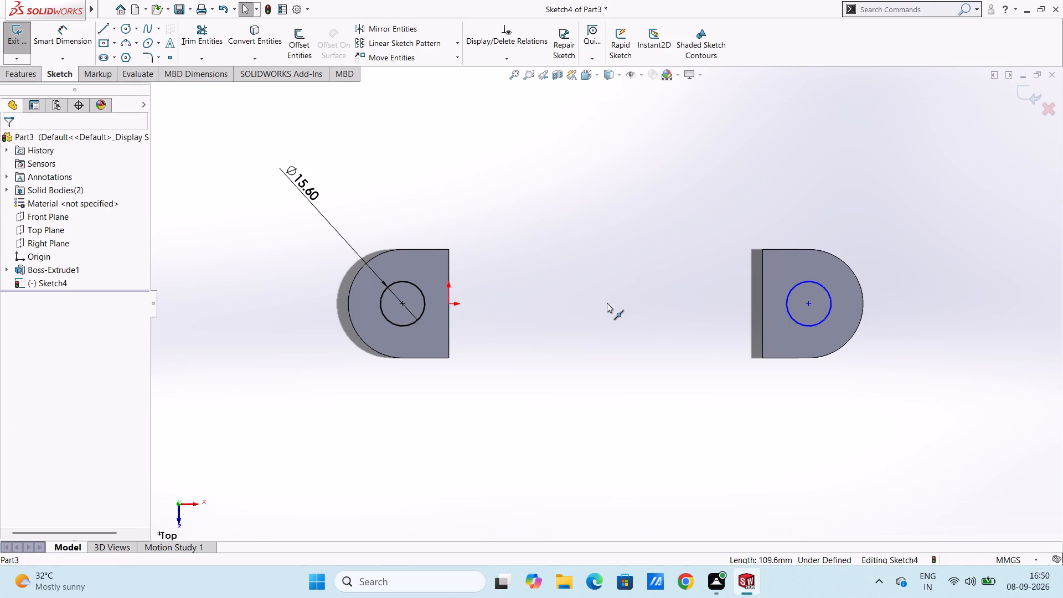
Dimension the horizontal center-to-center distance between the two circles, placing the dimension below the rounded ends.
{"action": "left_click", "coordinate": [72, 33]}
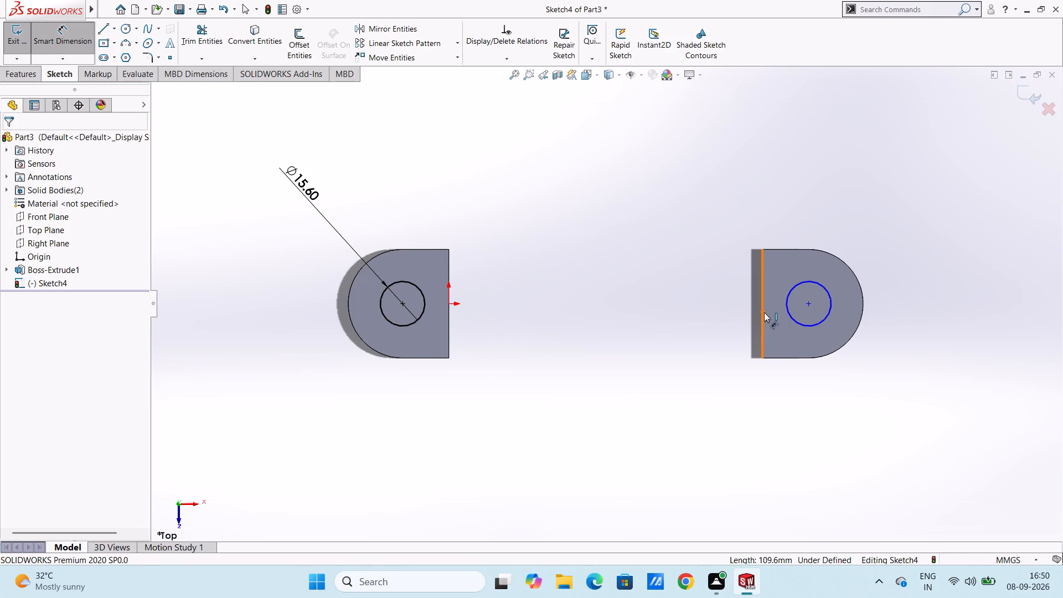
{"action": "left_click", "coordinate": [809, 306]}
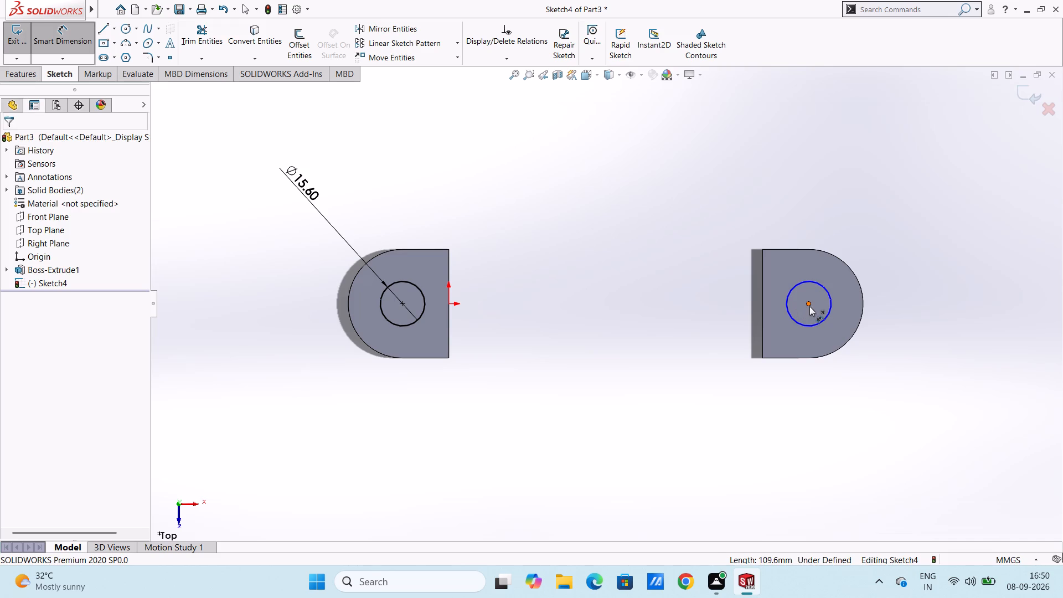
{"action": "left_click", "coordinate": [403, 301]}
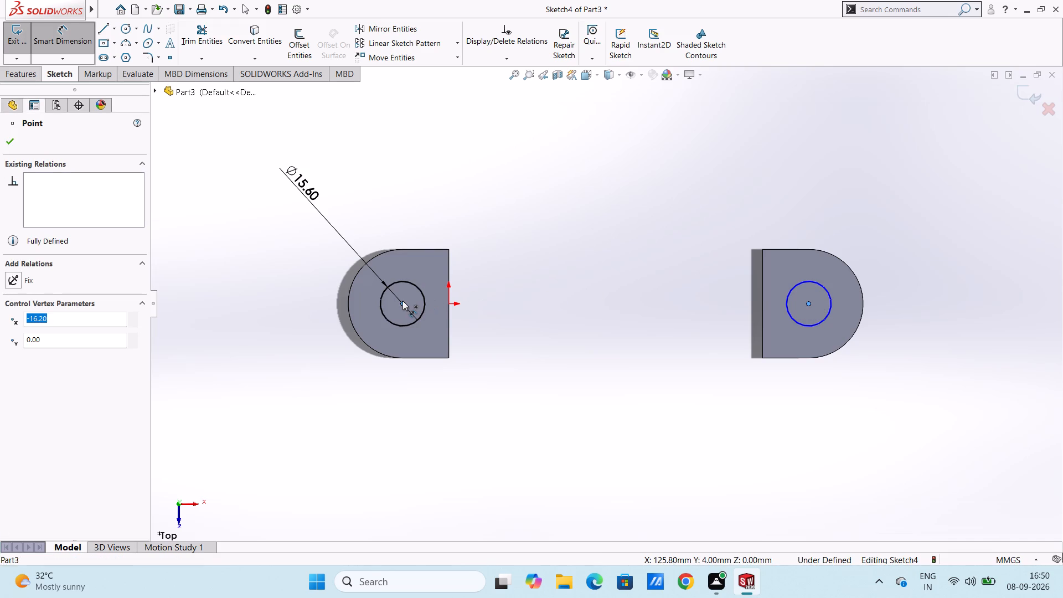
{"action": "left_click", "coordinate": [463, 430]}
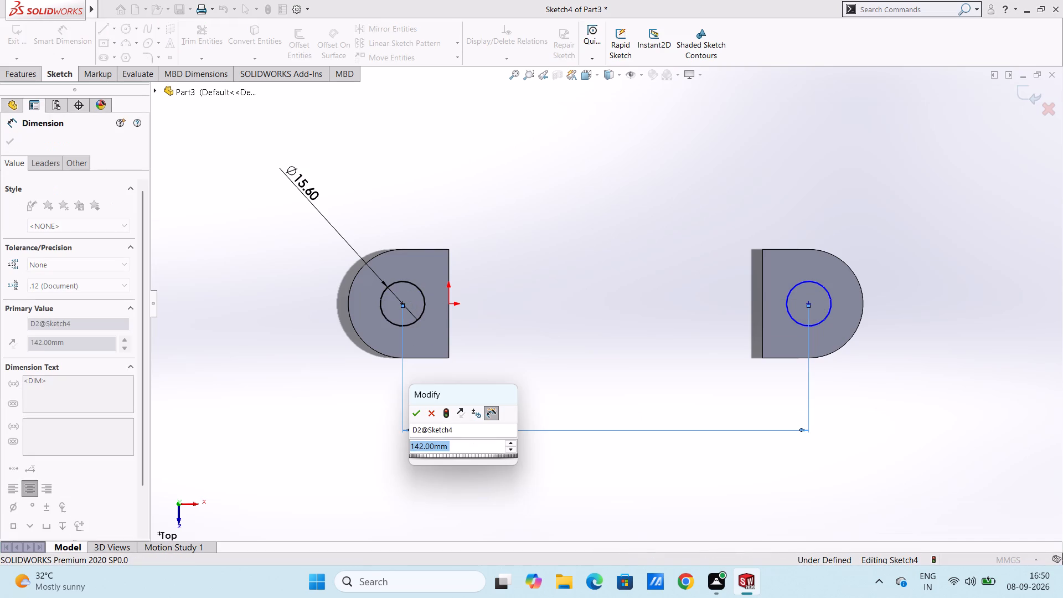
{"action": "key", "text": "Return"}
{"action": "left_click", "coordinate": [507, 442]}
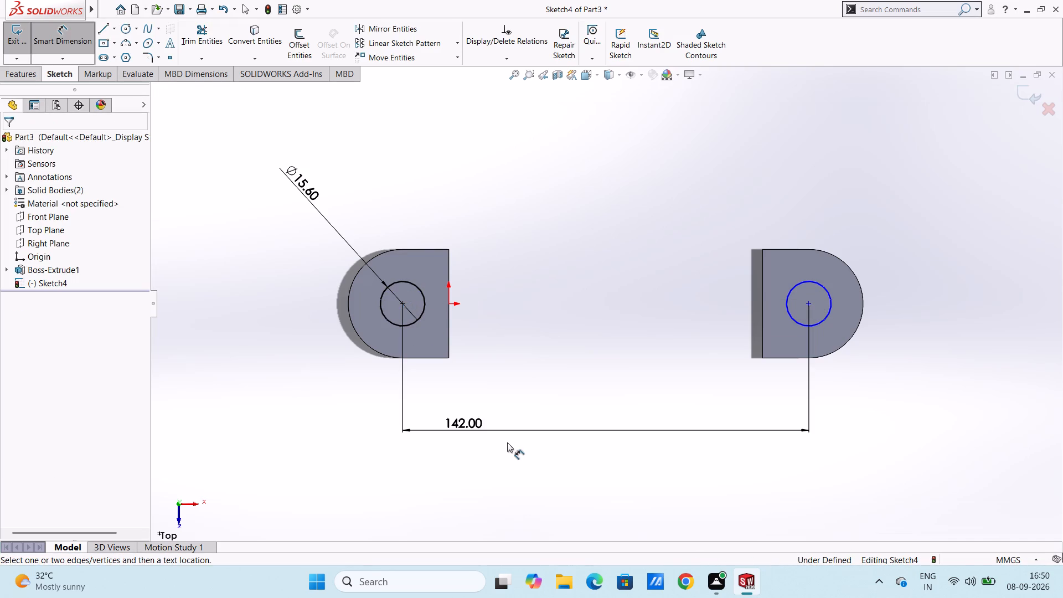
{"action": "key", "text": "Escape"}
{"action": "key", "text": "Escape"}
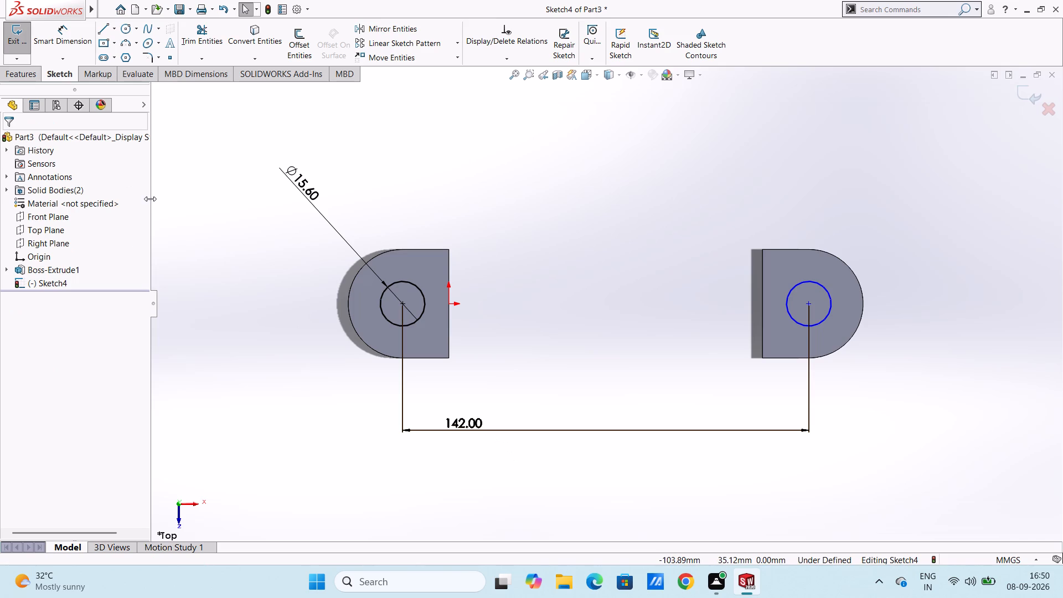
Start an Extruded Cut of both 15.6 mm circles, running from the sketch plane down into the two rounded ends.
{"action": "left_click", "coordinate": [34, 79]}
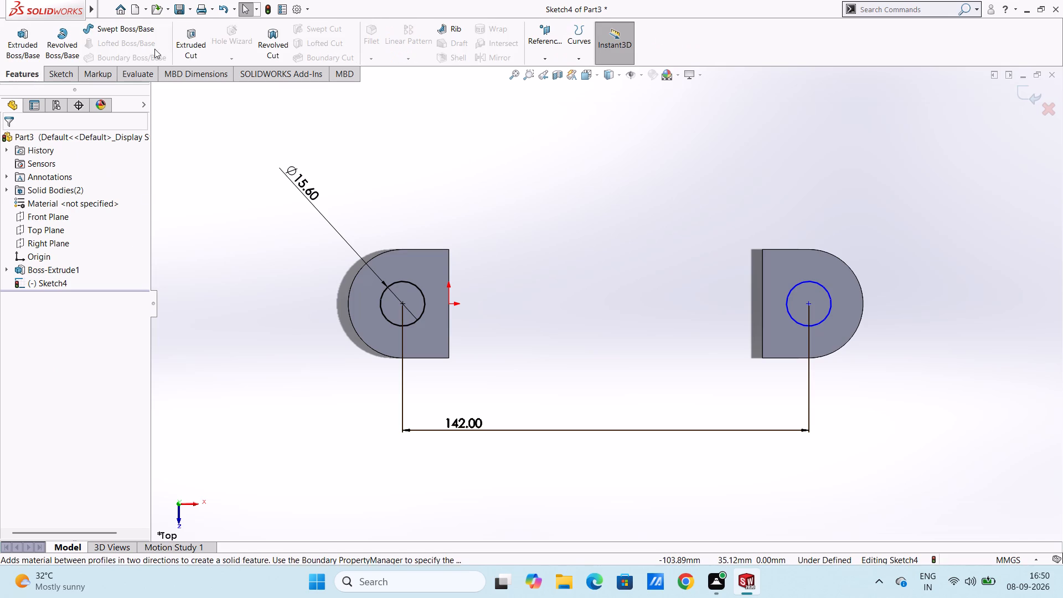
{"action": "left_click", "coordinate": [187, 41]}
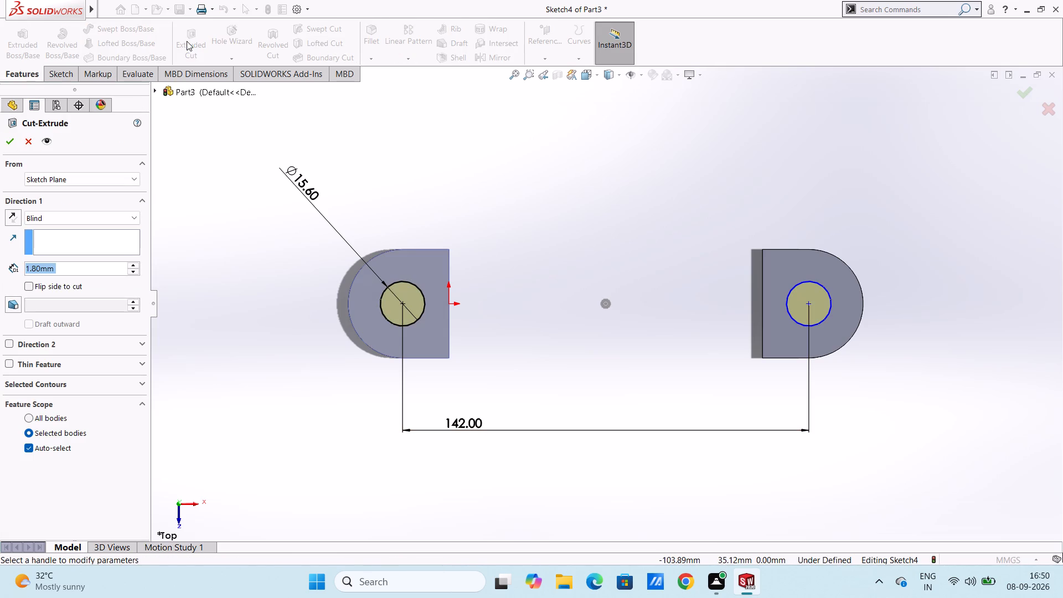
{"action": "right_click", "coordinate": [858, 475]}
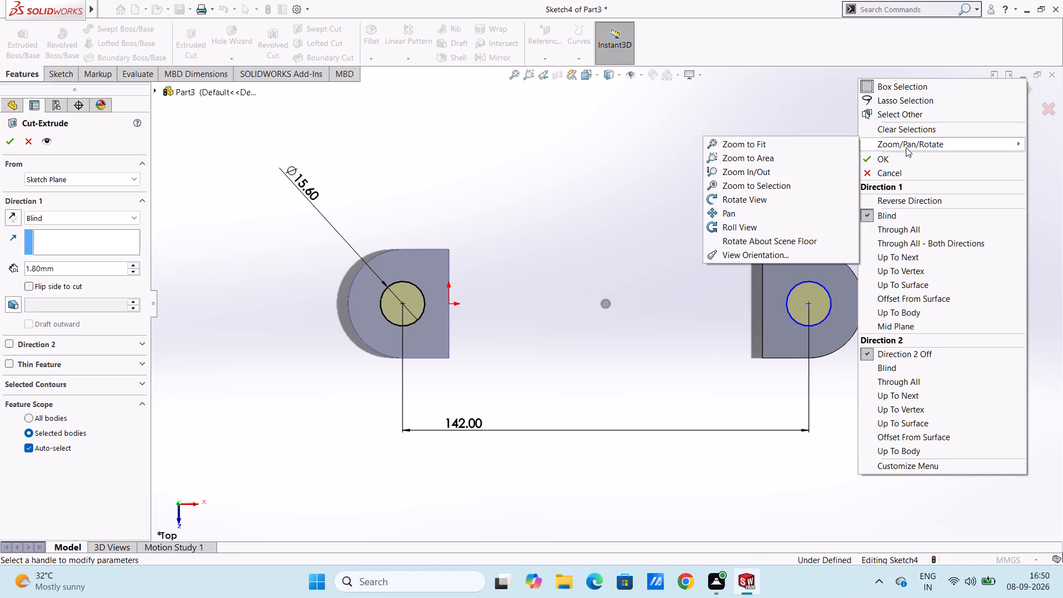
{"action": "left_click", "coordinate": [793, 203]}
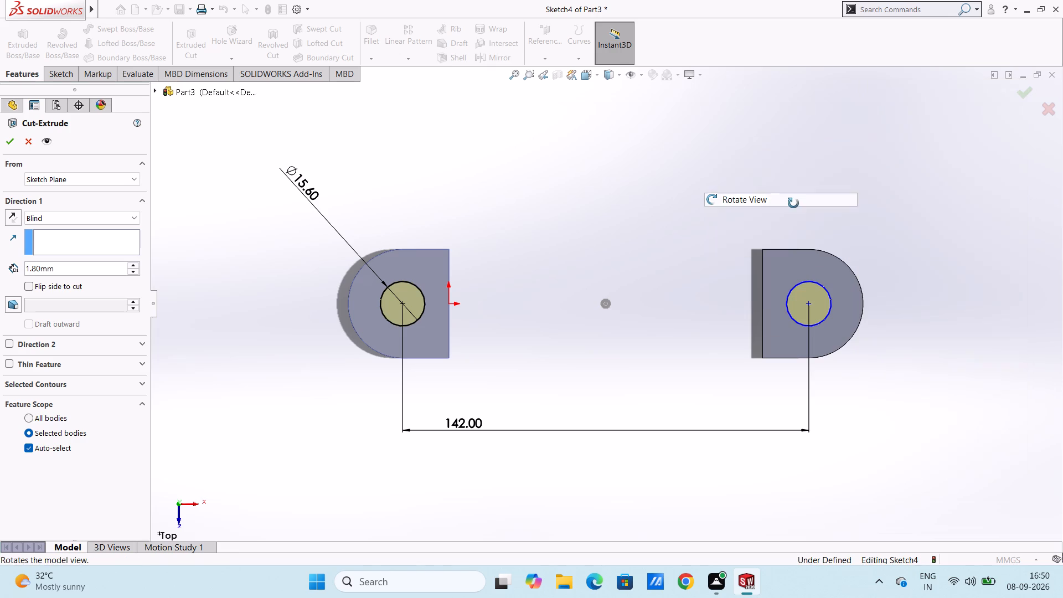
{"action": "left_click_drag", "start_coordinate": [933, 352], "coordinate": [929, 233]}
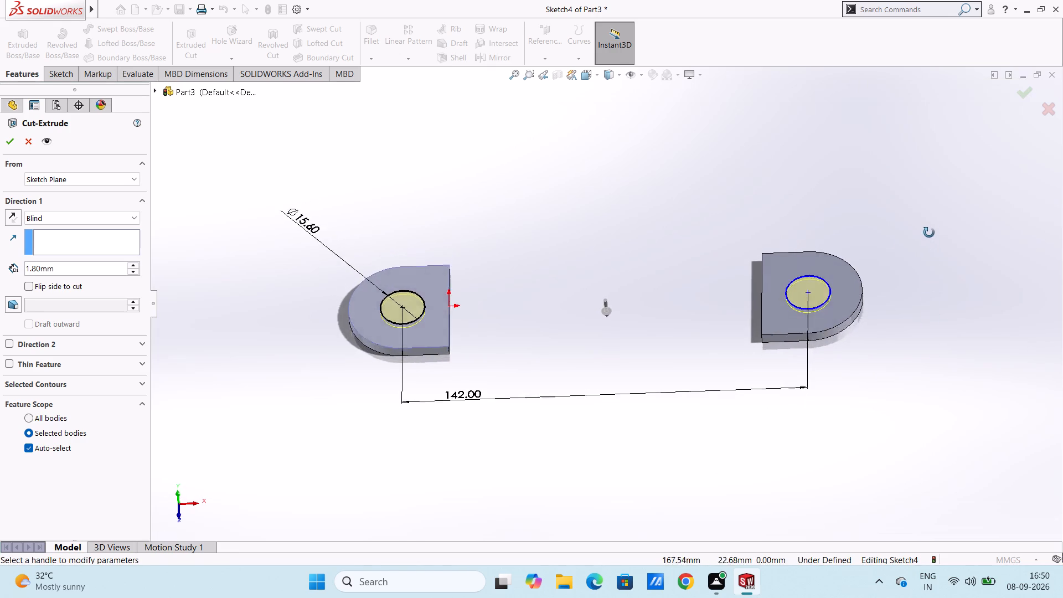
{"action": "left_click_drag", "start_coordinate": [929, 233], "coordinate": [936, 173]}
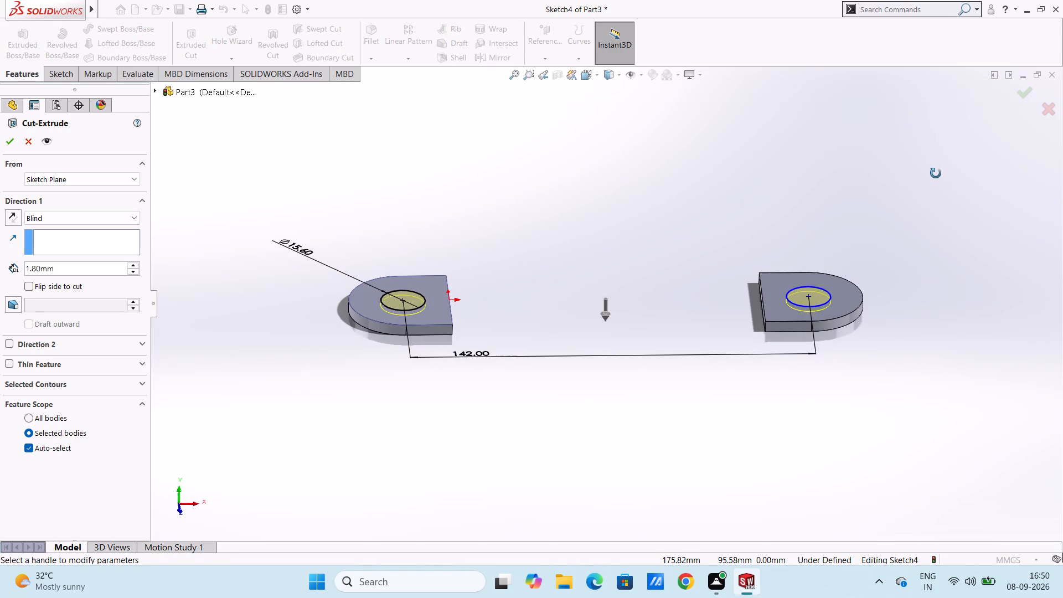
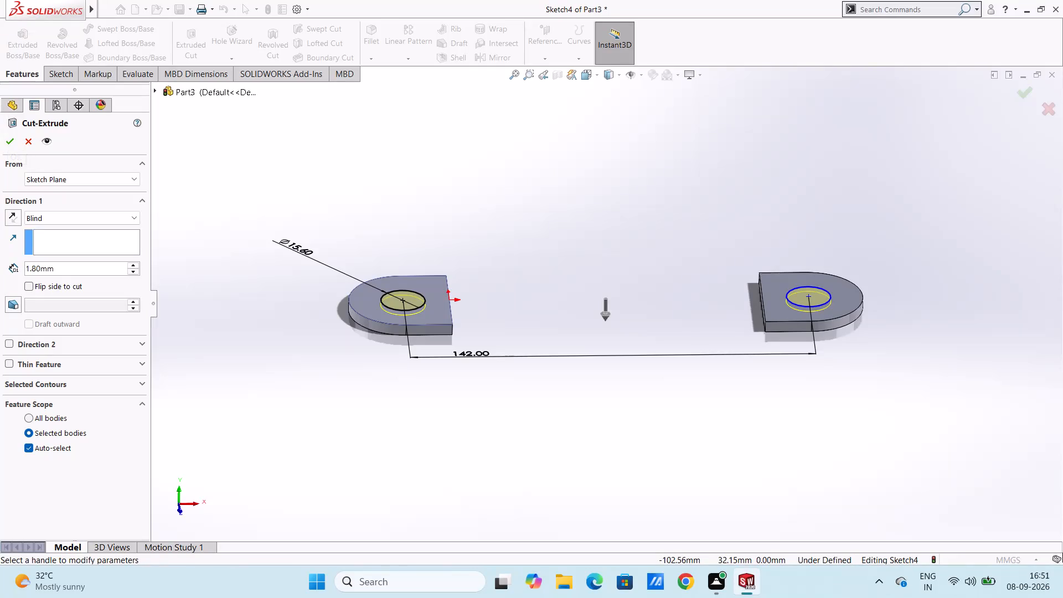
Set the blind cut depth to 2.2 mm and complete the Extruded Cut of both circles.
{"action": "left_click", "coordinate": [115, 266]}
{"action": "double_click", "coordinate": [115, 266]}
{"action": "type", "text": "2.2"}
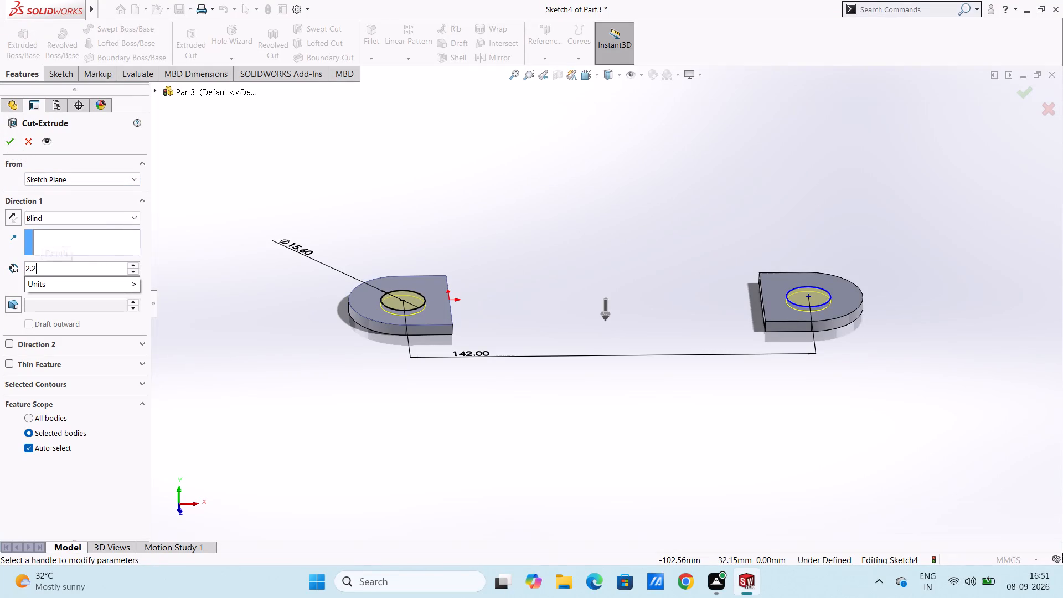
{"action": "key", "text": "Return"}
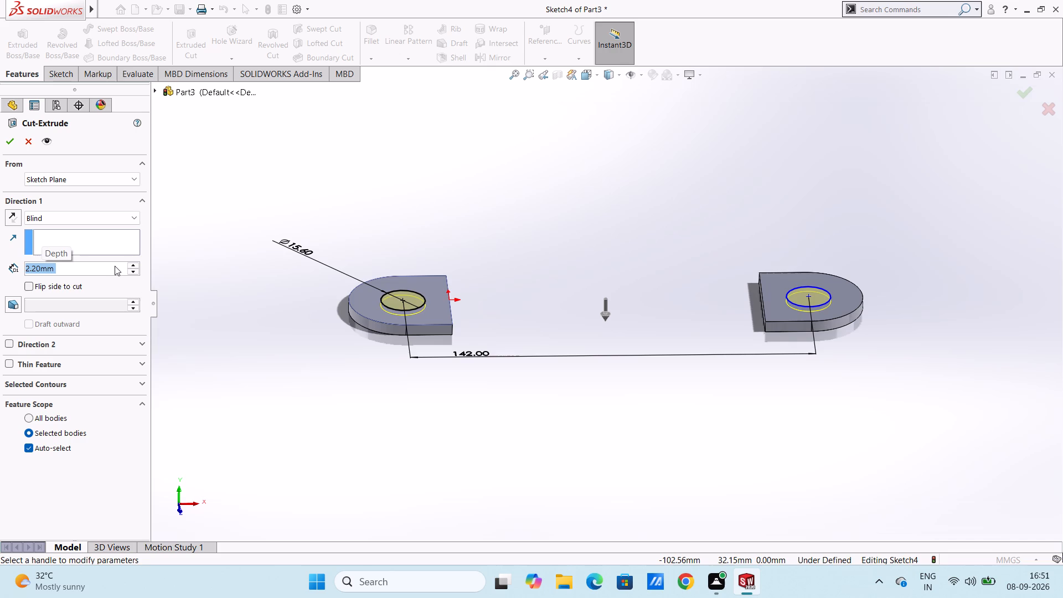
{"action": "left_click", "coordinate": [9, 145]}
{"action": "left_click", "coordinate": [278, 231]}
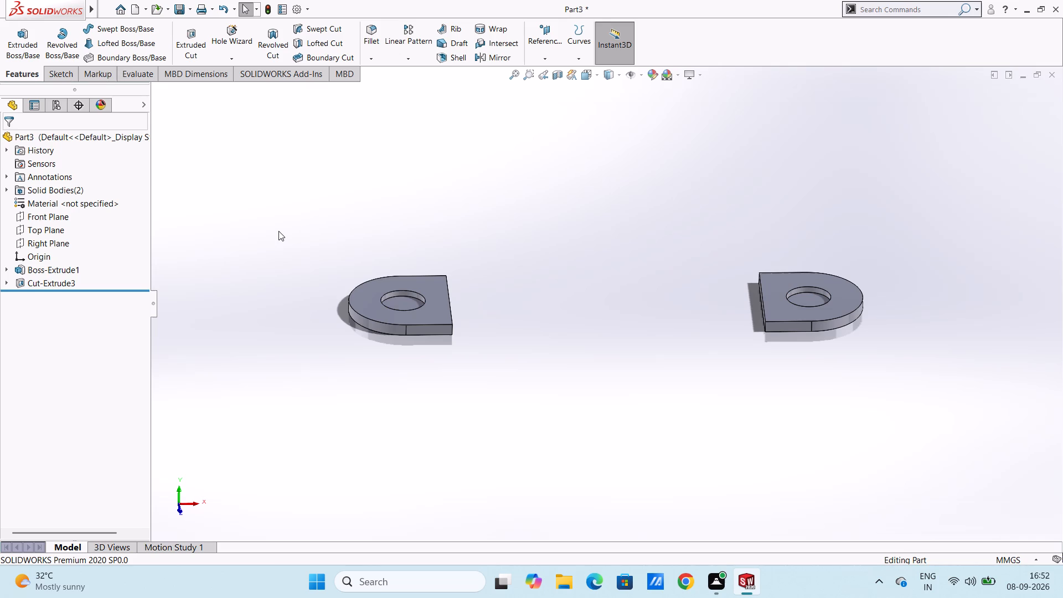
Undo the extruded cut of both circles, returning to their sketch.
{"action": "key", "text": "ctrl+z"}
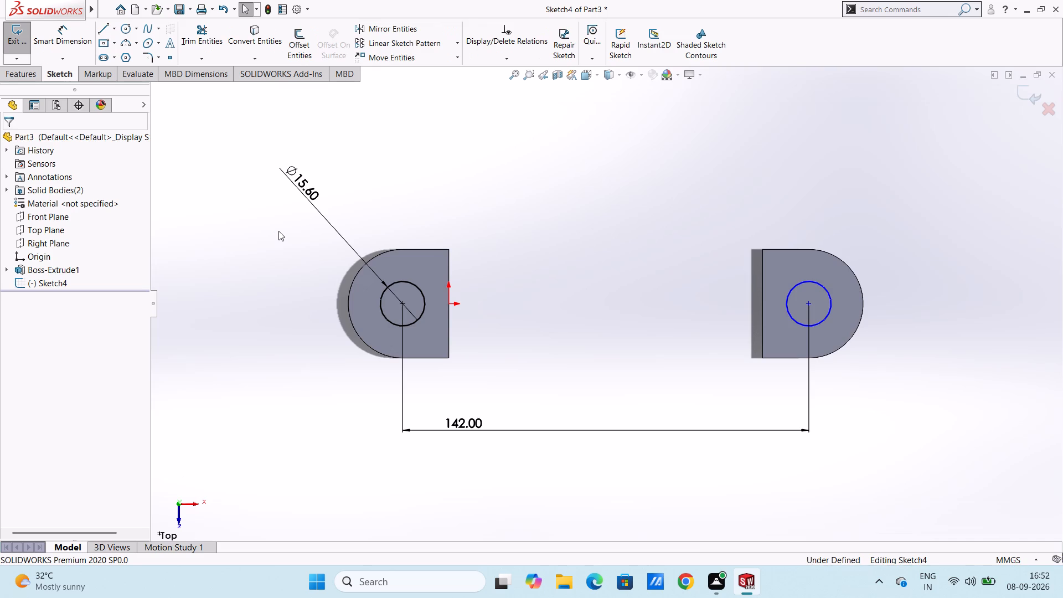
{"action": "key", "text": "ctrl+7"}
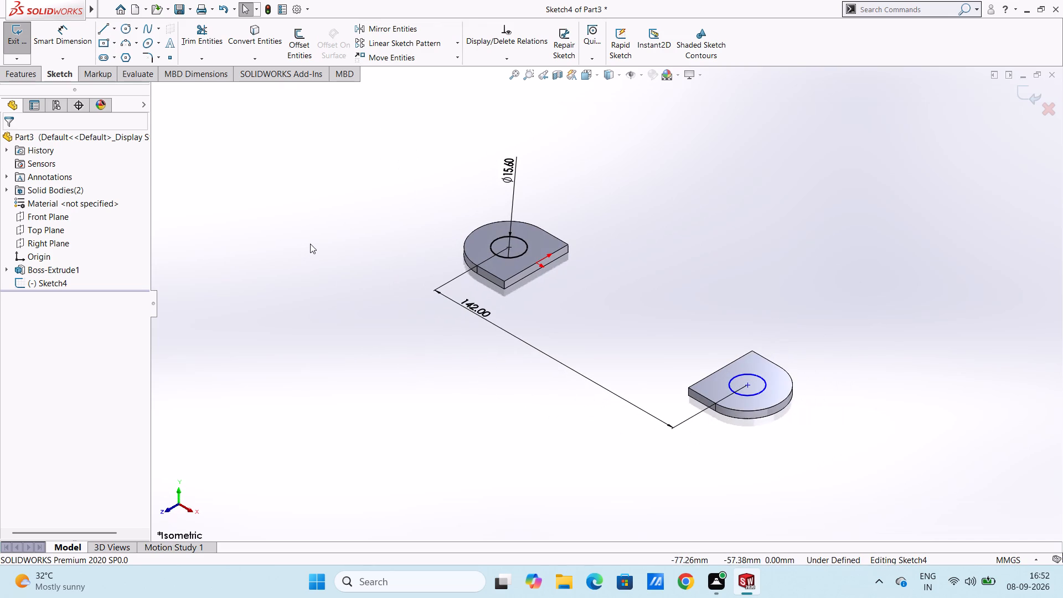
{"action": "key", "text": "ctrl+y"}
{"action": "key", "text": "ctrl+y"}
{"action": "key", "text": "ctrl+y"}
Extrude-cut both 15.6 mm circles again from the sketch plane, blind, to a depth of 2.2 mm.
{"action": "left_click", "coordinate": [20, 79]}
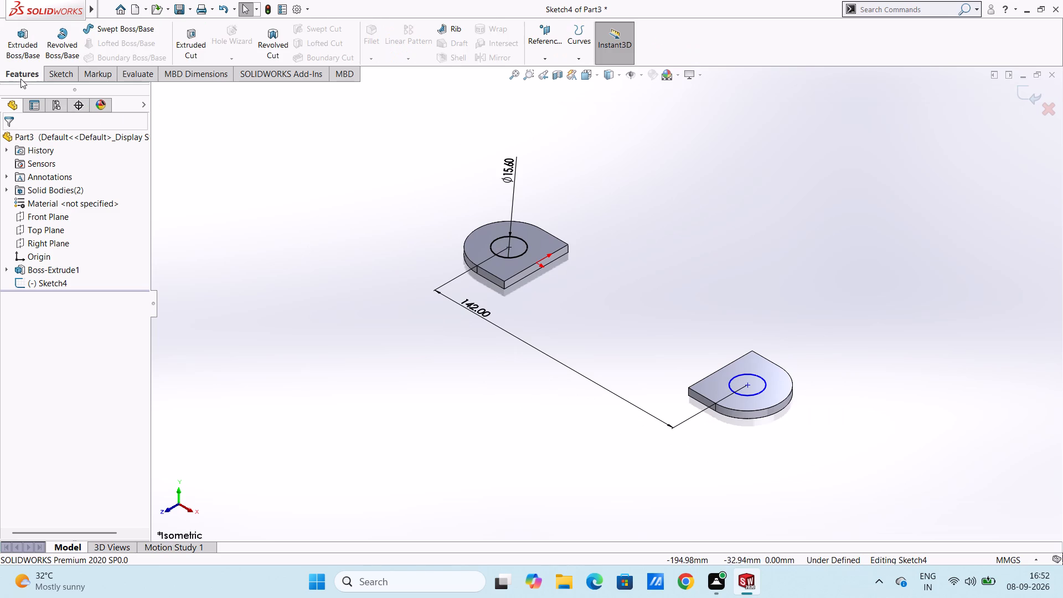
{"action": "left_click", "coordinate": [189, 34]}
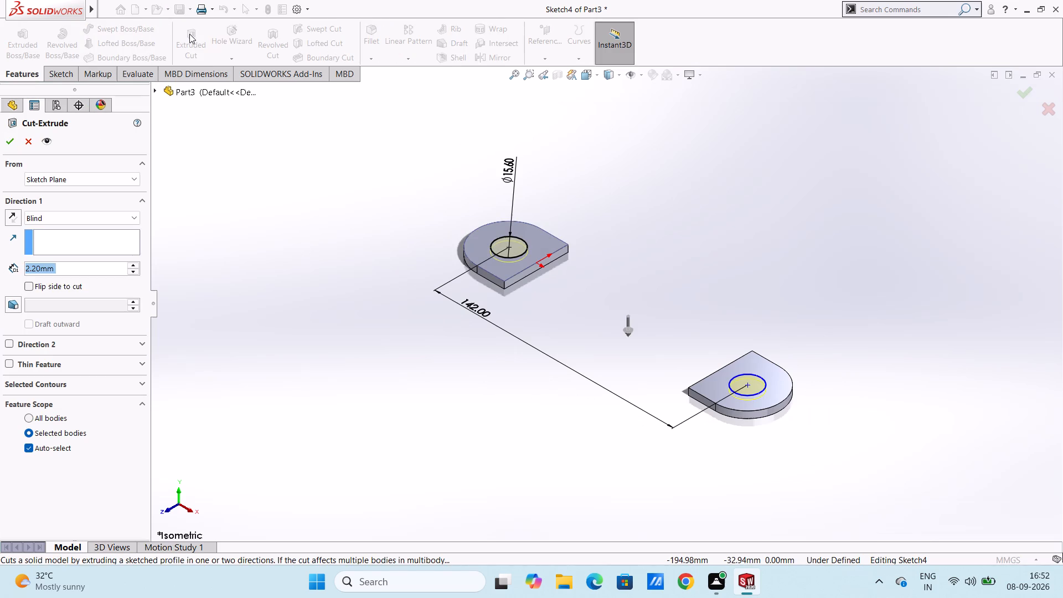
{"action": "left_click", "coordinate": [8, 146]}
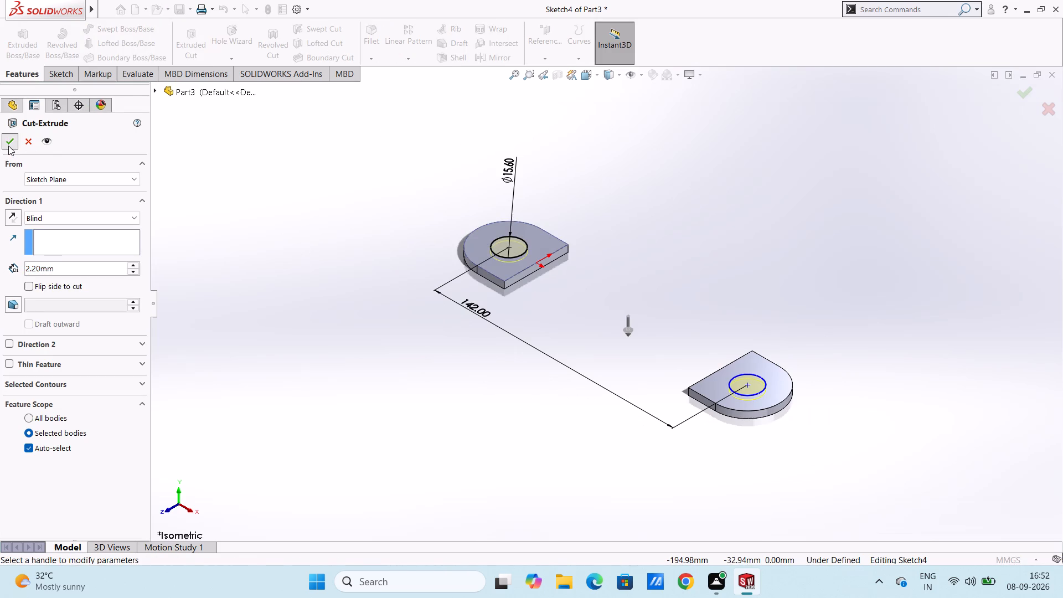
{"action": "left_click", "coordinate": [331, 243]}
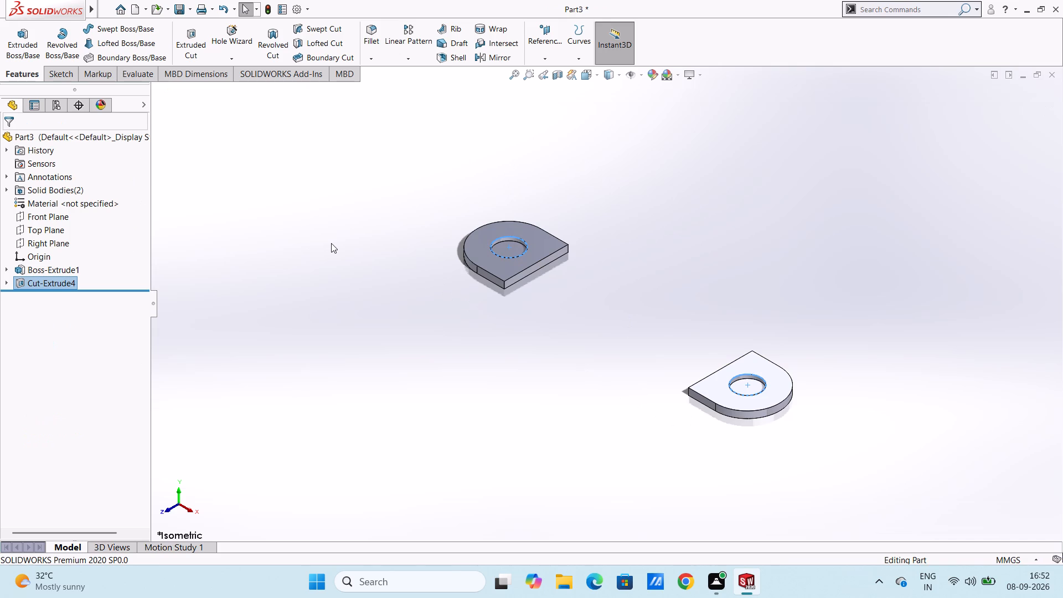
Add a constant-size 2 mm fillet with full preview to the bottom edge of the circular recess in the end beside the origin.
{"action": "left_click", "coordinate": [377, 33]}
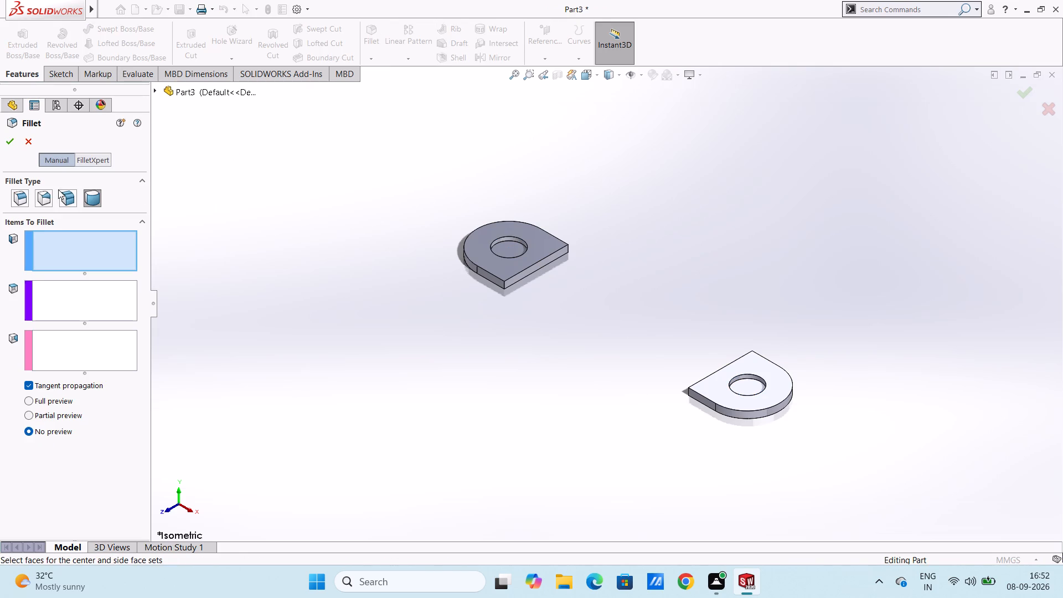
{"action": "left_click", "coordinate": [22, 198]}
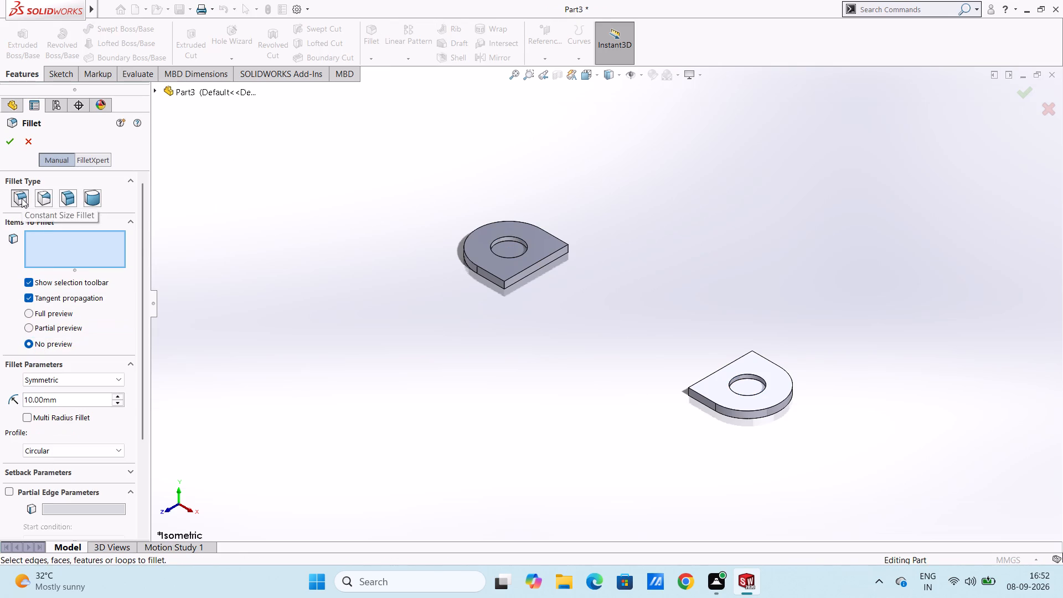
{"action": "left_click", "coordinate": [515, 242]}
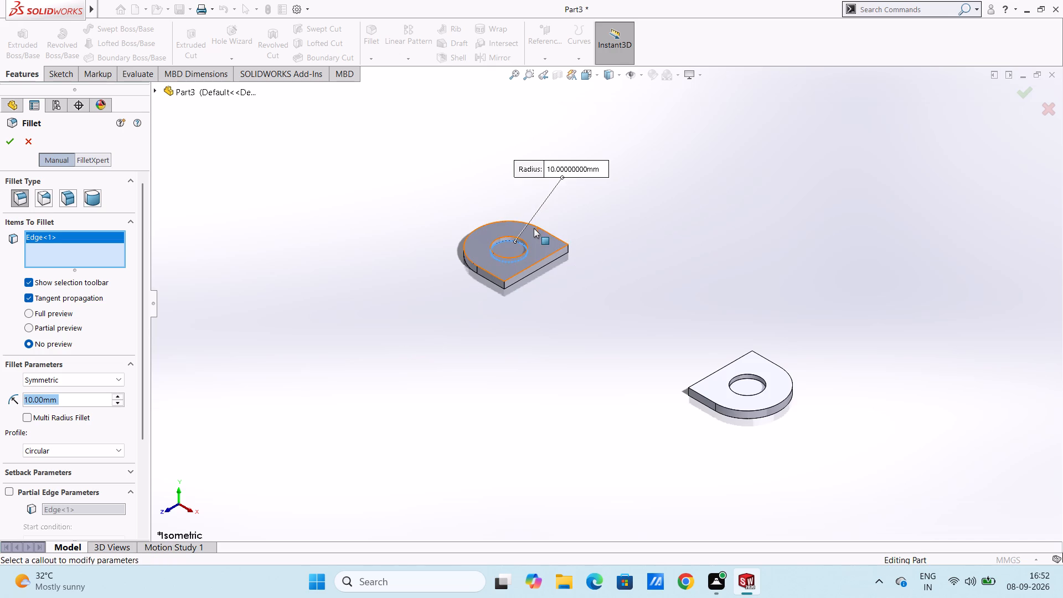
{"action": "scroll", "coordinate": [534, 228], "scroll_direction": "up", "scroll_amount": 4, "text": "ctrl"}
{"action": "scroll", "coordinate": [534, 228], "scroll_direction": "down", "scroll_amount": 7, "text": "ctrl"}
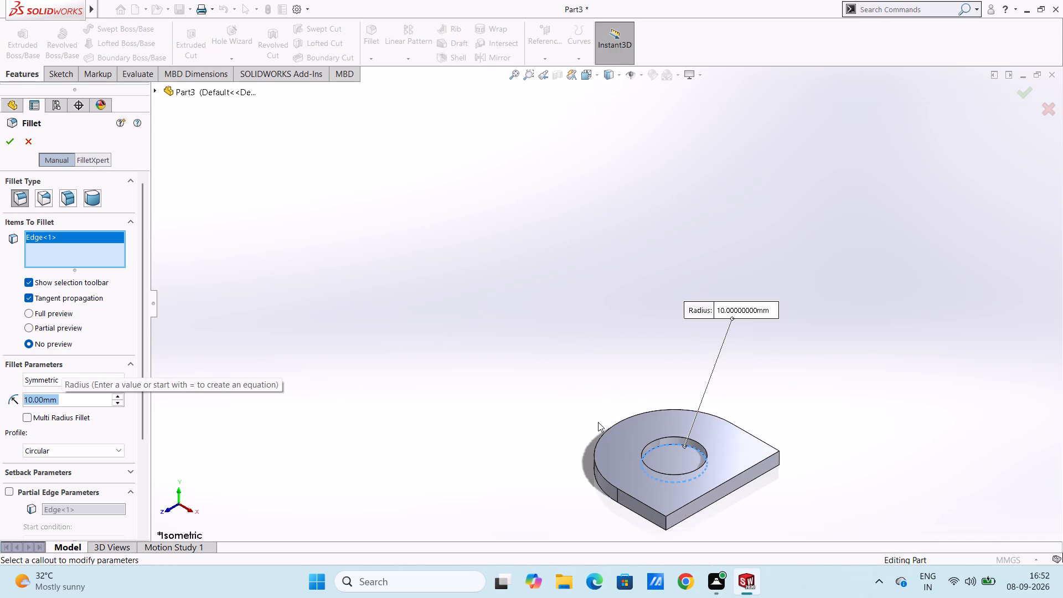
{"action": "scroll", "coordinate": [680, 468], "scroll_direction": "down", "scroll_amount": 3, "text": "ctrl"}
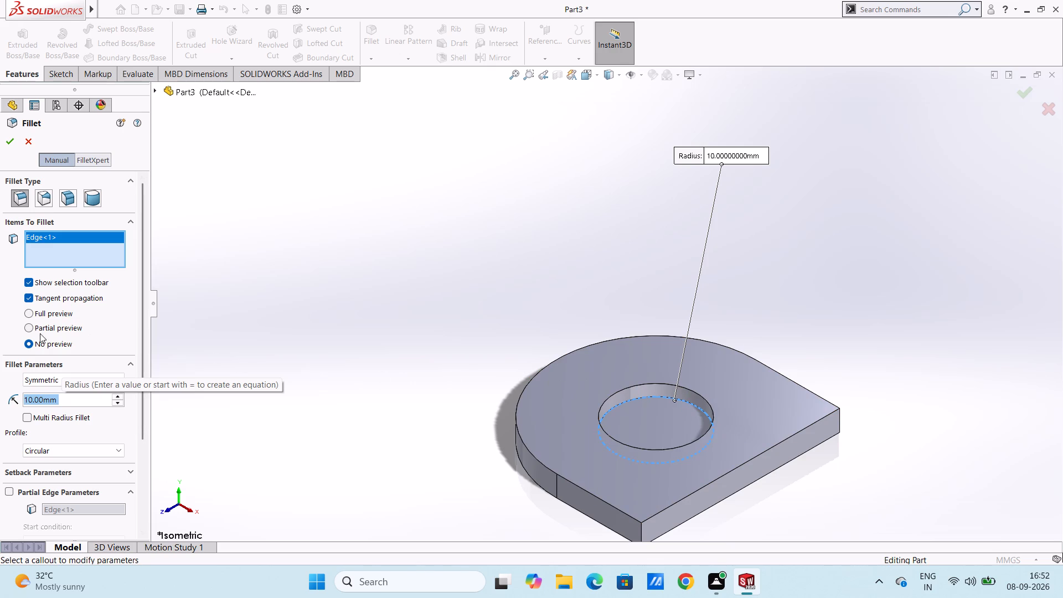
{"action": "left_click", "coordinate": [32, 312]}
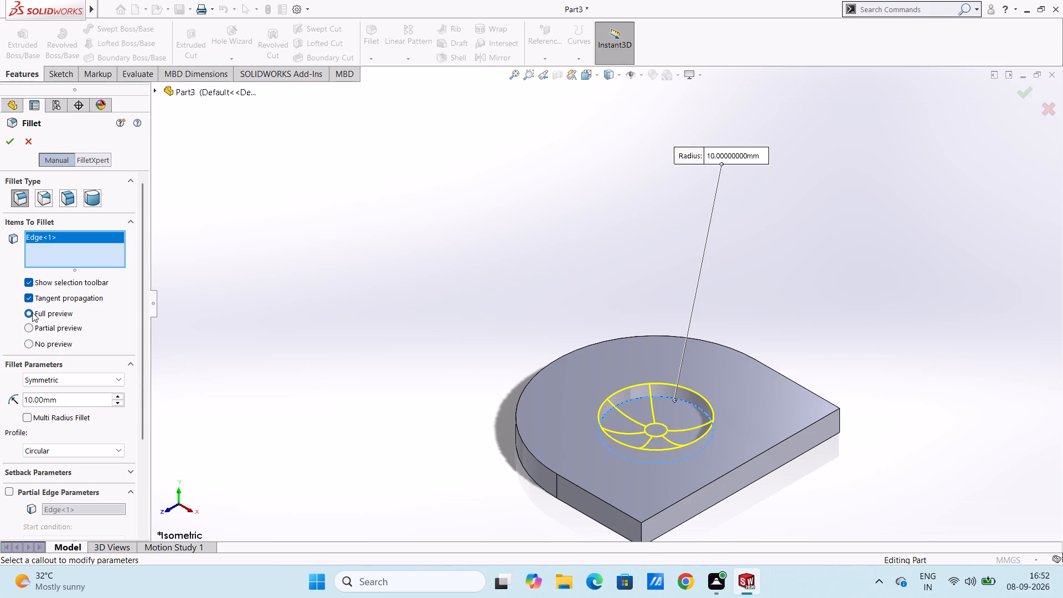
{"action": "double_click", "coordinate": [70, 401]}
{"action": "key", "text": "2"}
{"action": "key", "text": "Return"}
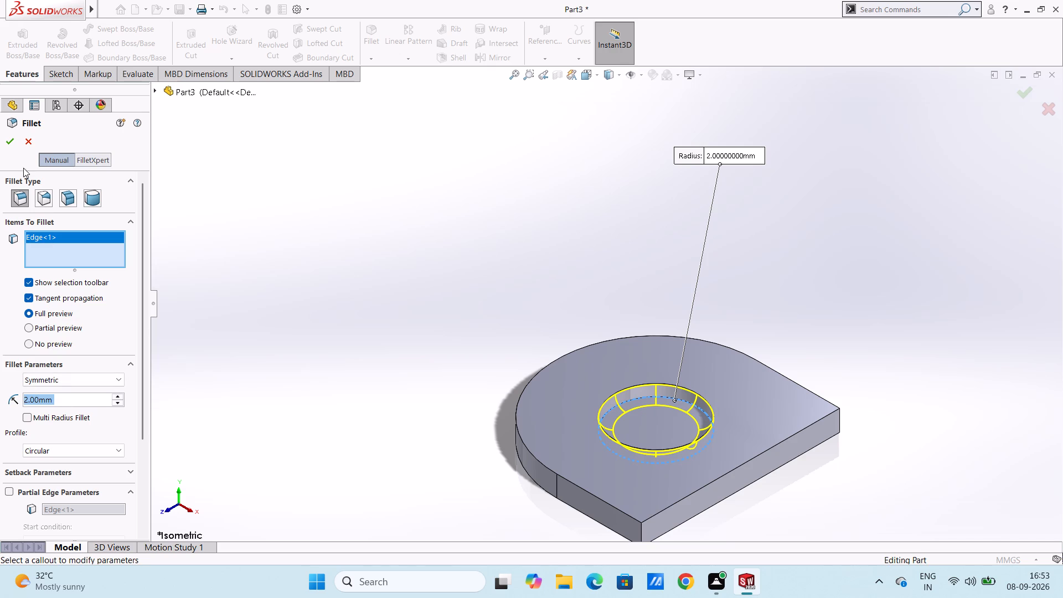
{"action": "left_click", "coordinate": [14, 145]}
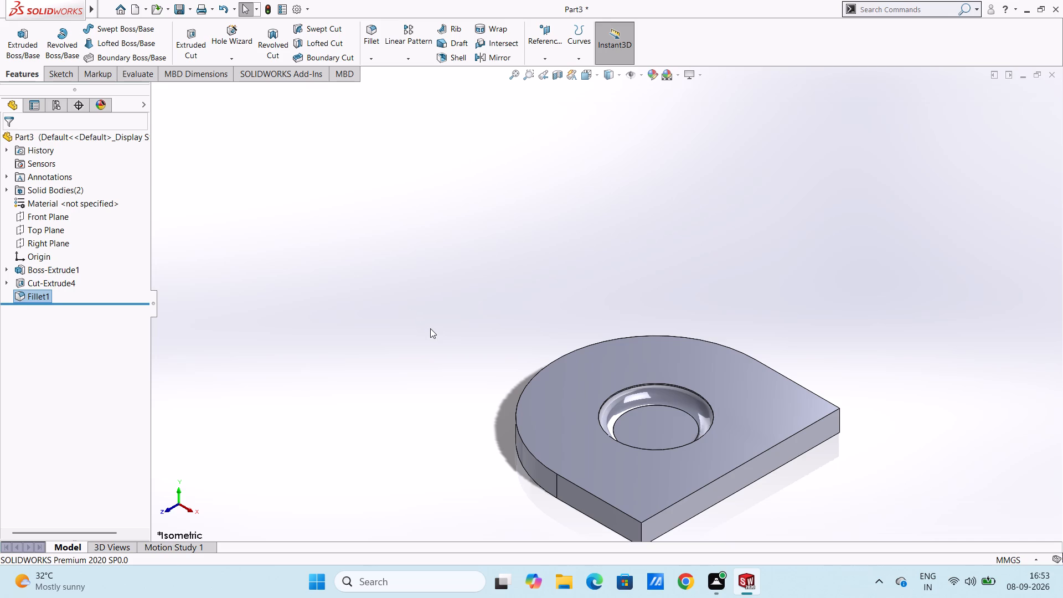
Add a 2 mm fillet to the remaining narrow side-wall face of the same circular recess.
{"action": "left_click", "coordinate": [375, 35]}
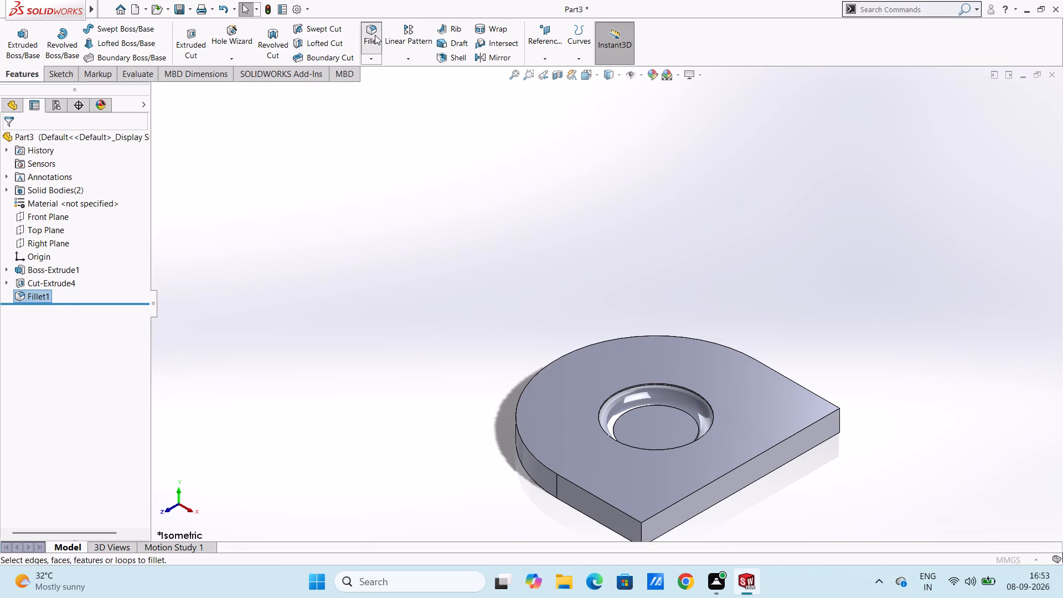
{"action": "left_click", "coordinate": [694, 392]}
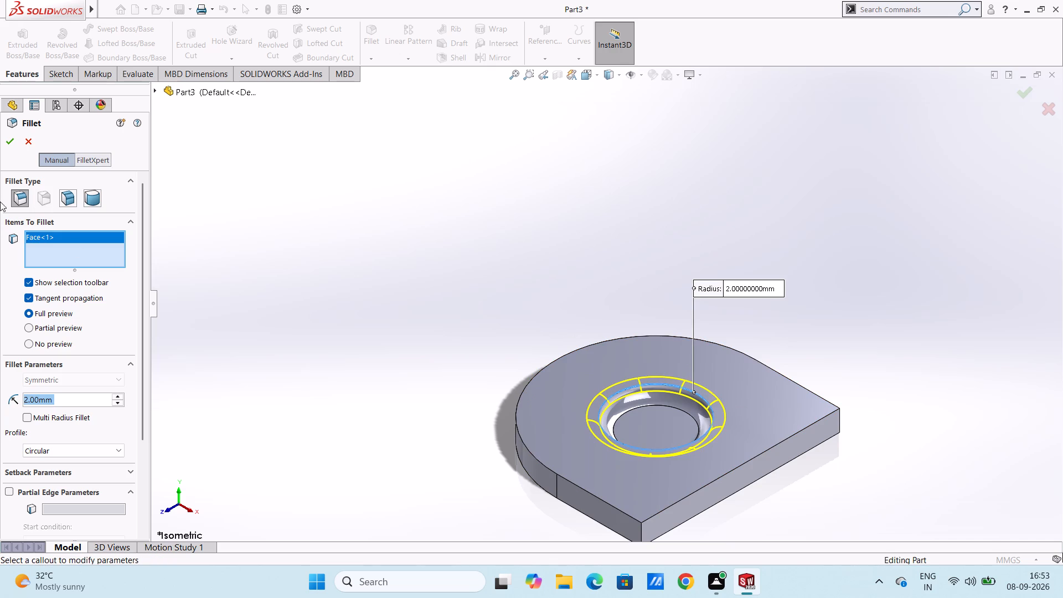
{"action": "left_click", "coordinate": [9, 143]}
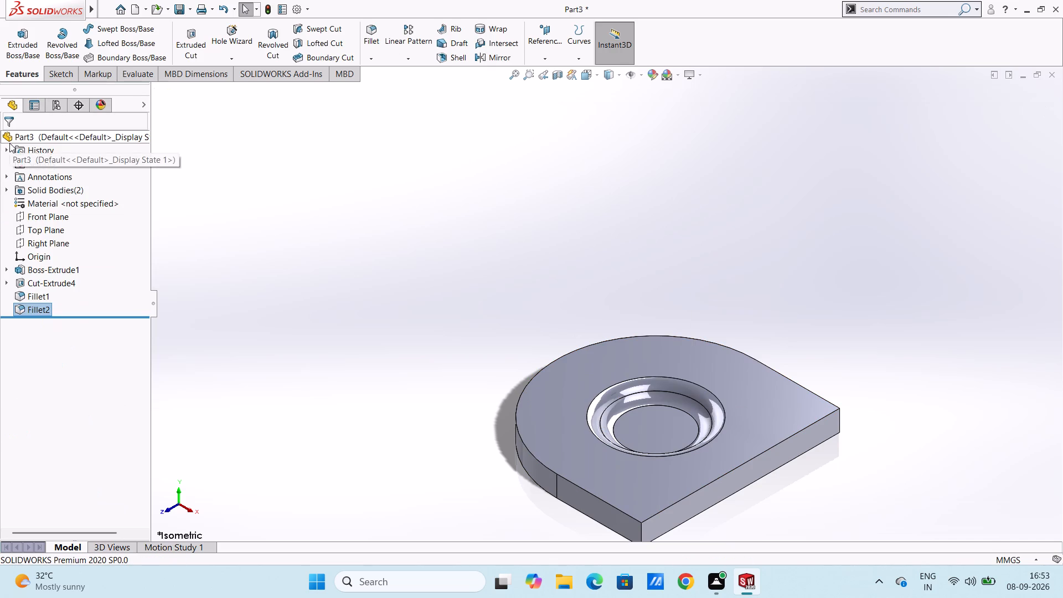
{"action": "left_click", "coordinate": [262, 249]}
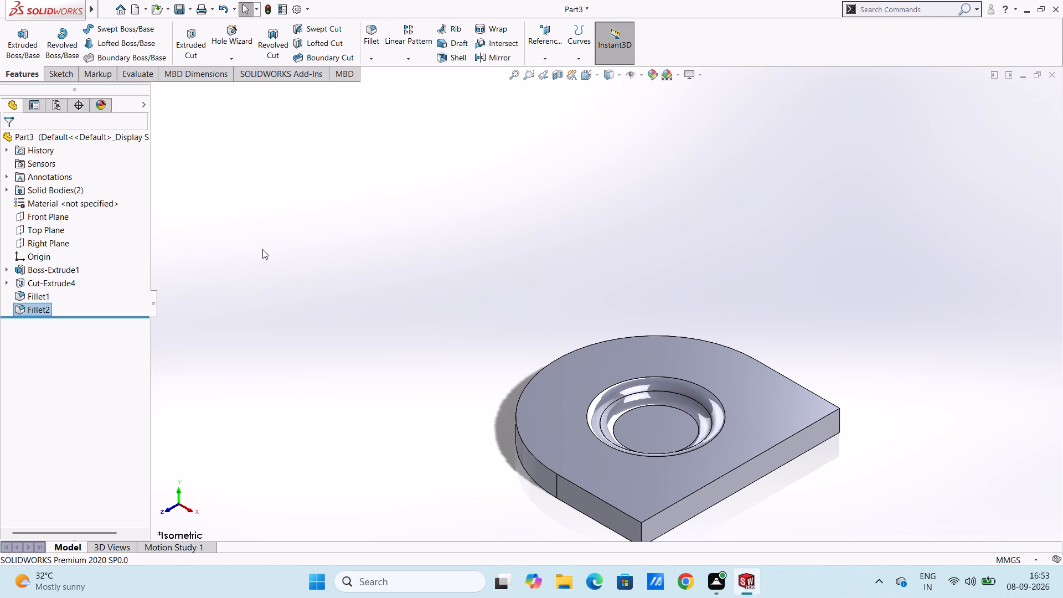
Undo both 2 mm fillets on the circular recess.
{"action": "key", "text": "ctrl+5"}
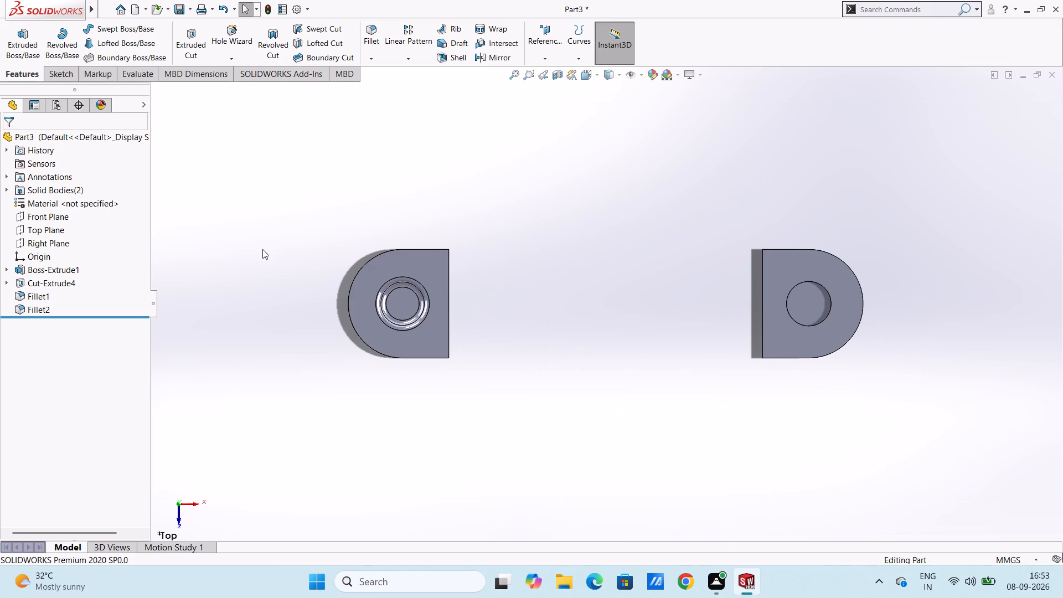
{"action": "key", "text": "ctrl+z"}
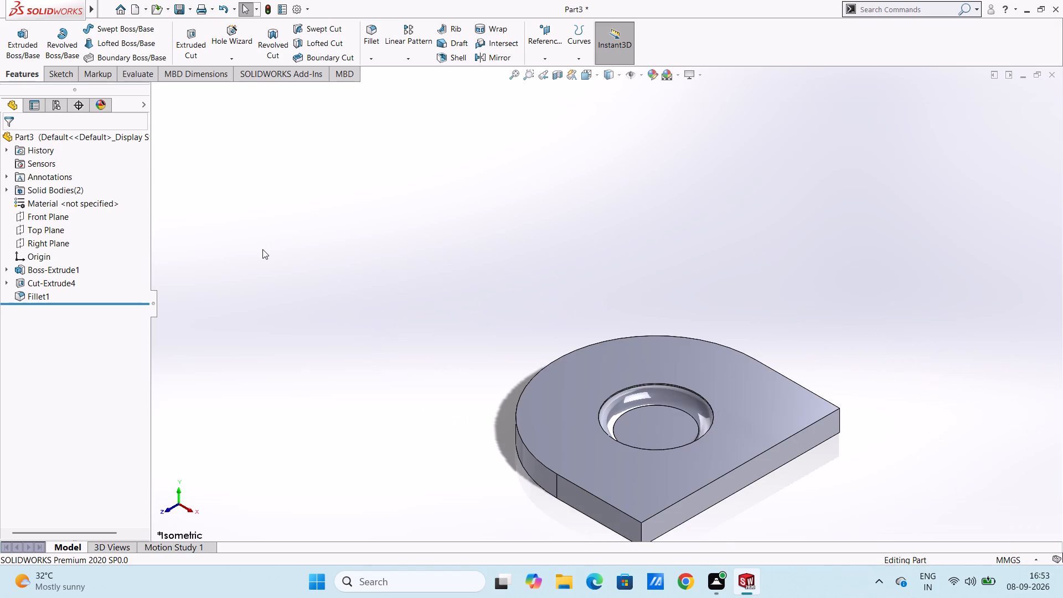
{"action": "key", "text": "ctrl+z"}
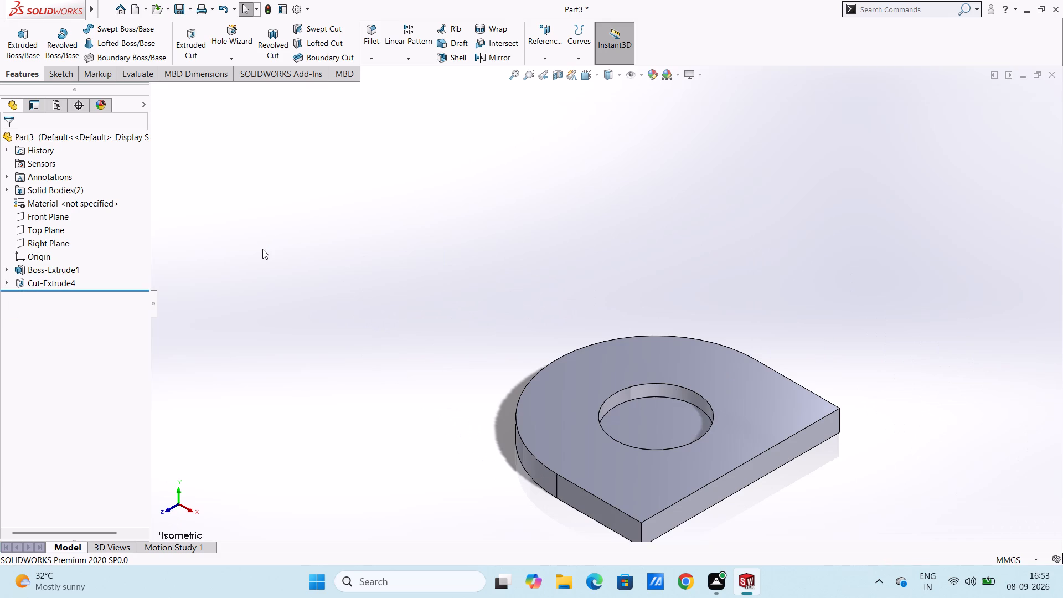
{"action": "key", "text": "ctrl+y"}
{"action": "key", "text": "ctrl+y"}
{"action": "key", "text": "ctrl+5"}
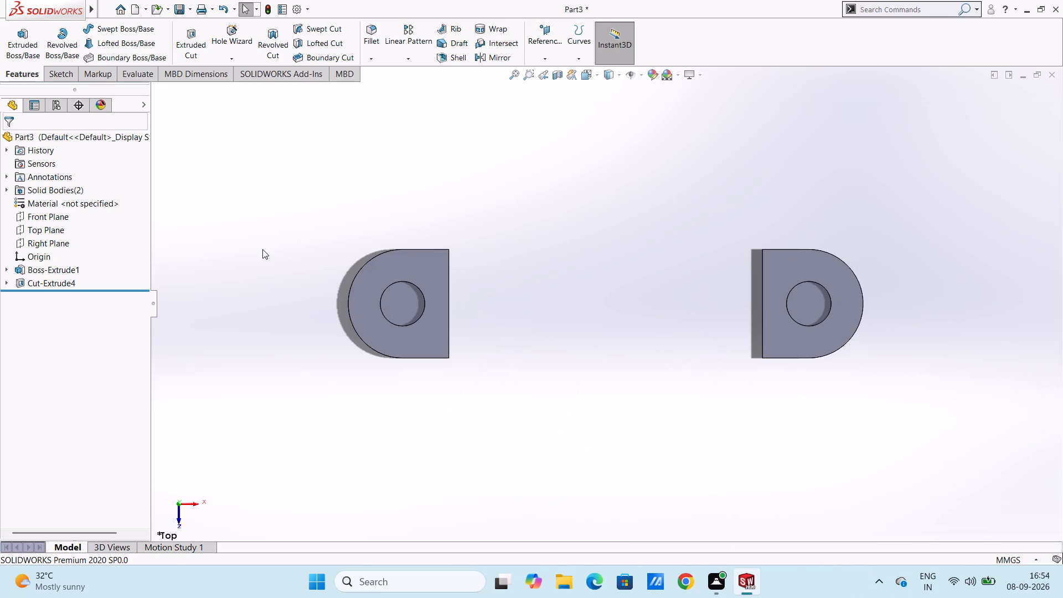
Fillet the top rim edge of the circular recess in the end beside the origin with a 1 mm radius.
{"action": "key", "text": "ctrl+7"}
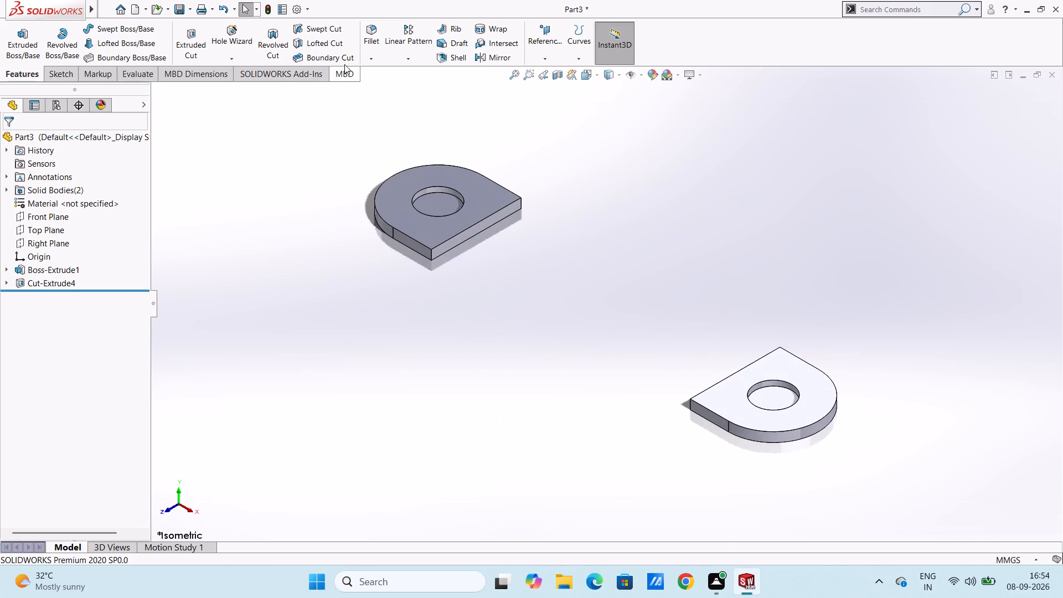
{"action": "left_click", "coordinate": [372, 27]}
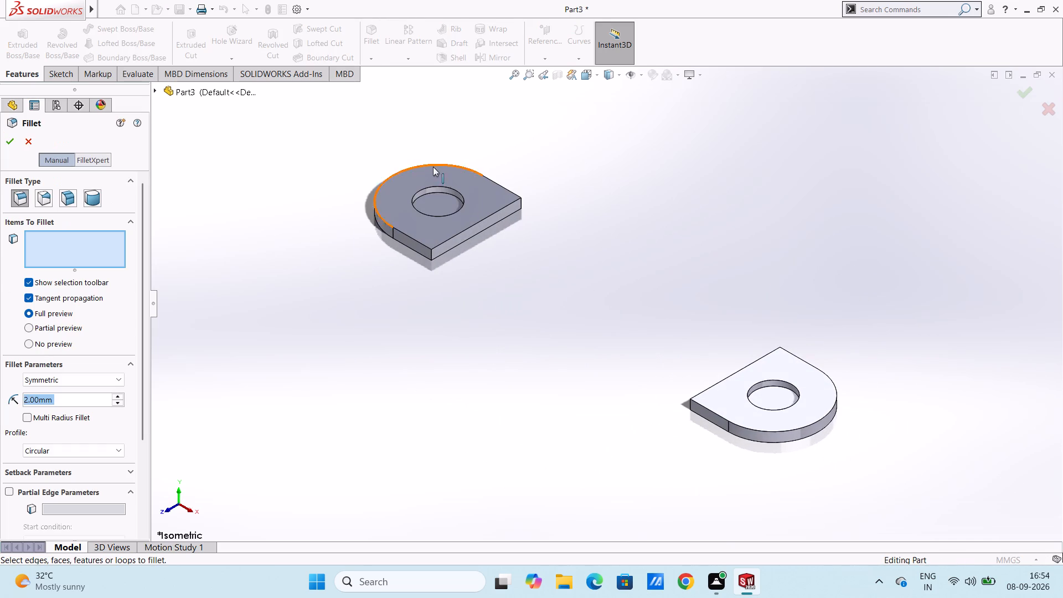
{"action": "left_click", "coordinate": [439, 187]}
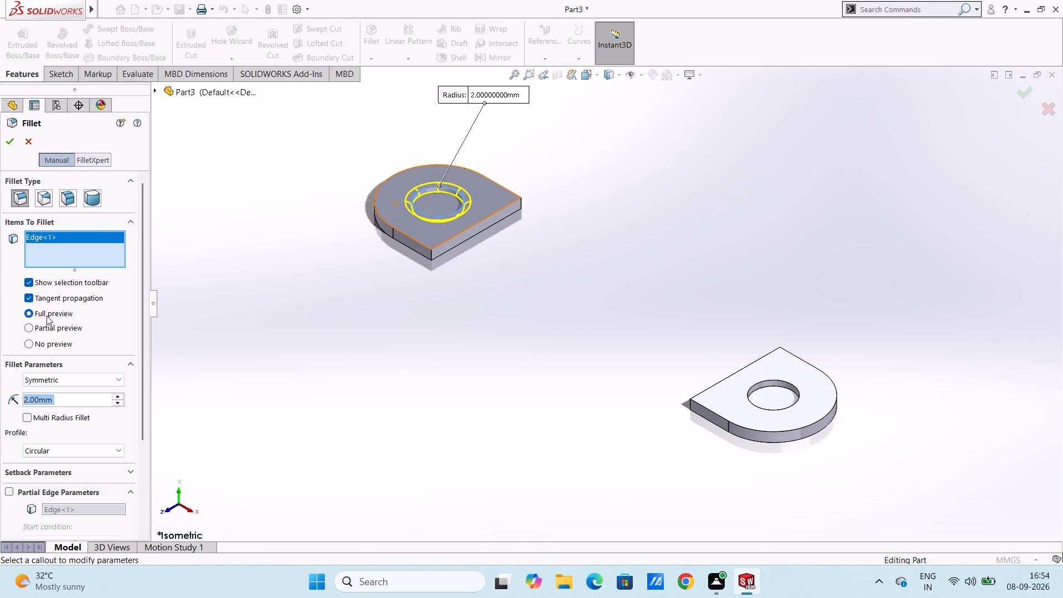
{"action": "key", "text": "1"}
{"action": "key", "text": "Return"}
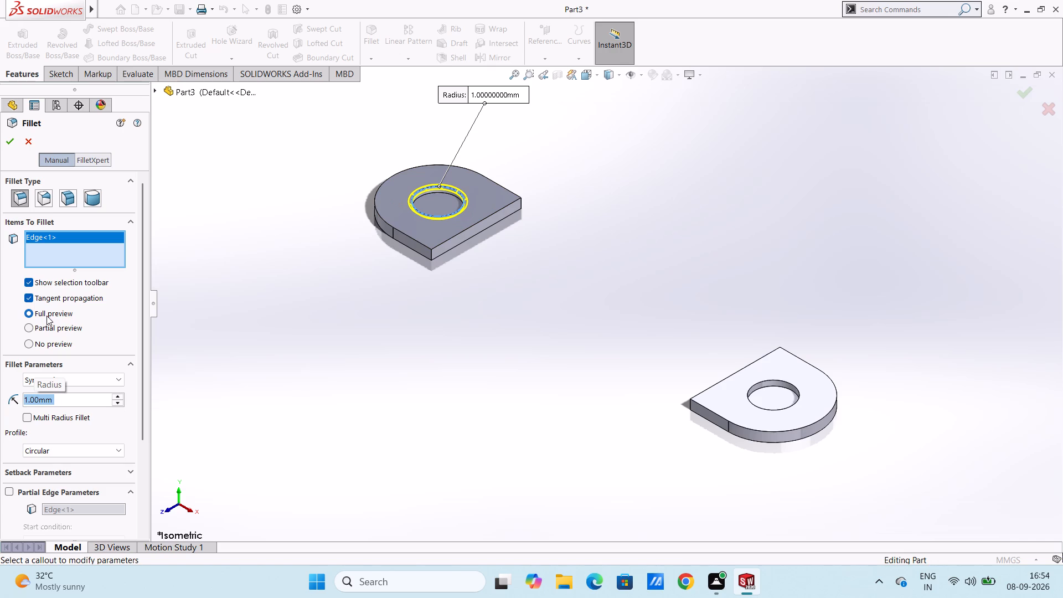
{"action": "left_click", "coordinate": [3, 144]}
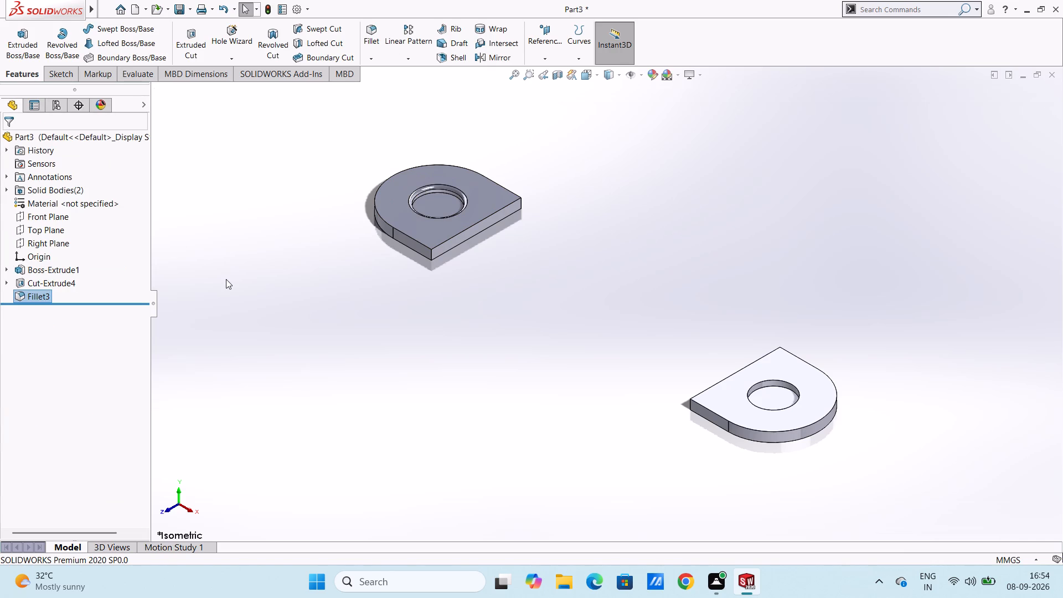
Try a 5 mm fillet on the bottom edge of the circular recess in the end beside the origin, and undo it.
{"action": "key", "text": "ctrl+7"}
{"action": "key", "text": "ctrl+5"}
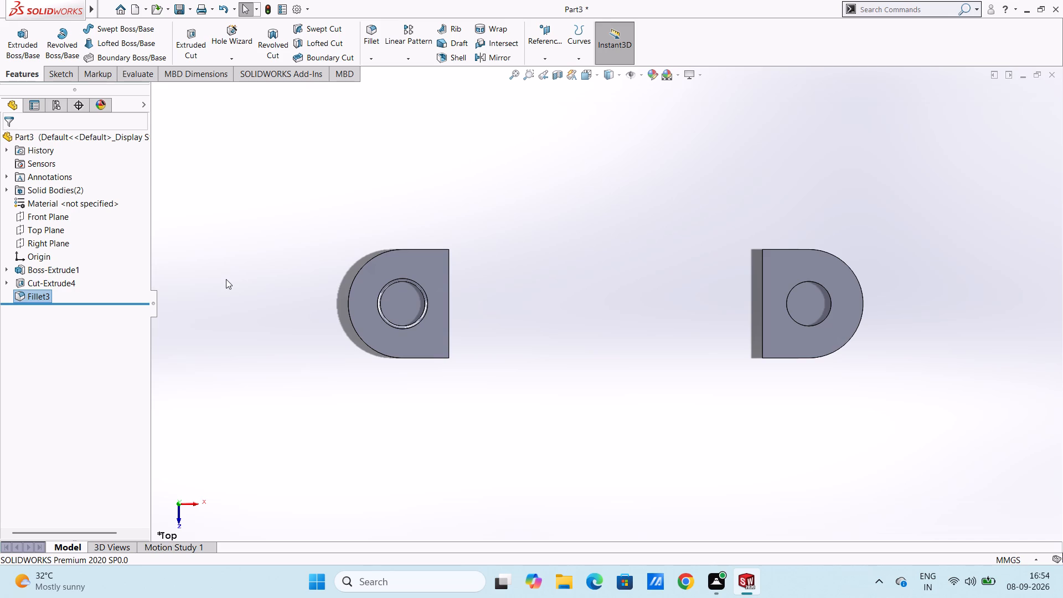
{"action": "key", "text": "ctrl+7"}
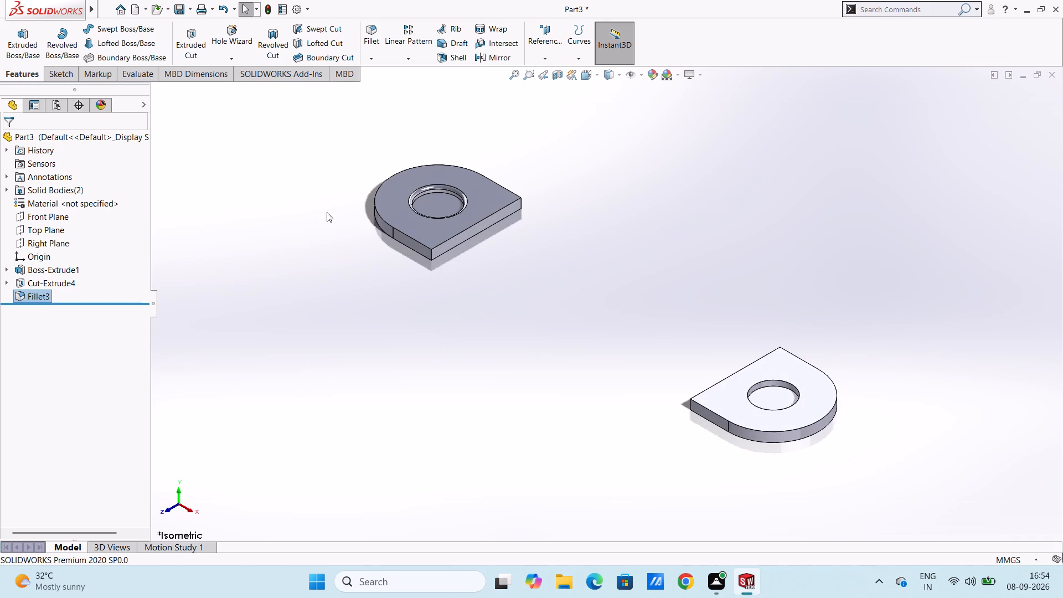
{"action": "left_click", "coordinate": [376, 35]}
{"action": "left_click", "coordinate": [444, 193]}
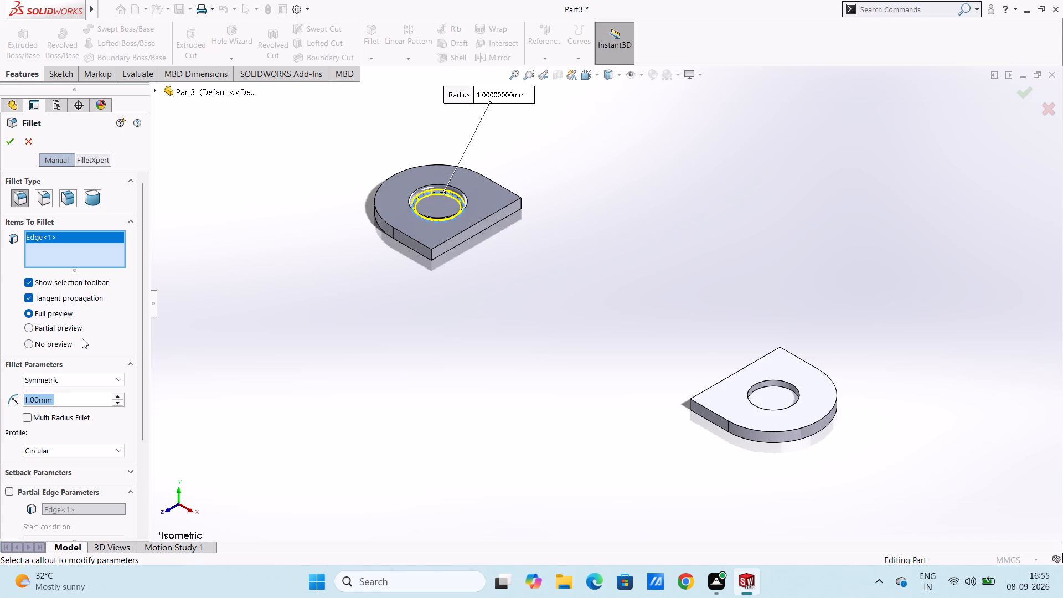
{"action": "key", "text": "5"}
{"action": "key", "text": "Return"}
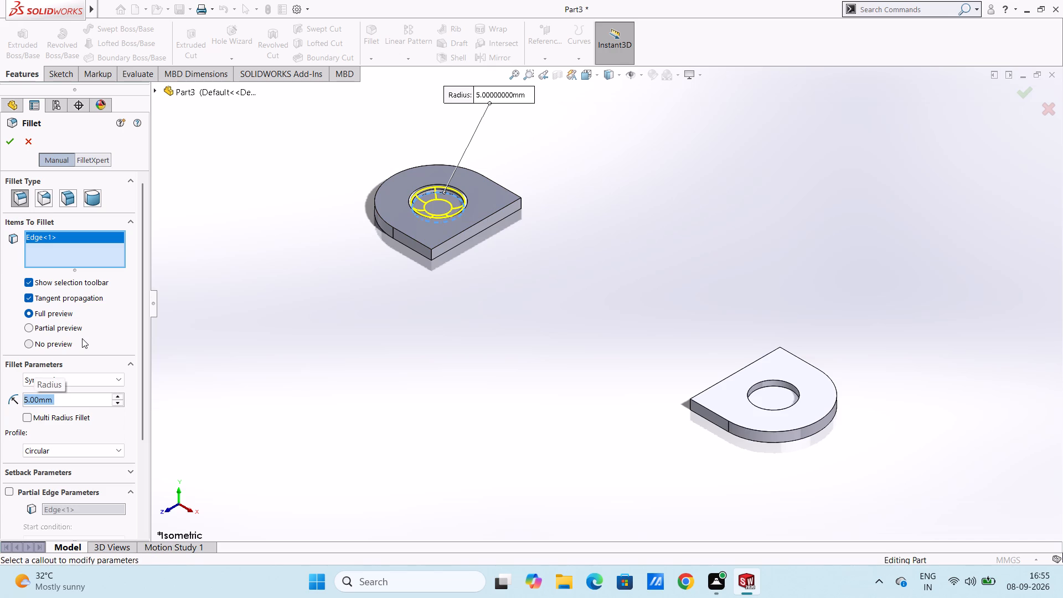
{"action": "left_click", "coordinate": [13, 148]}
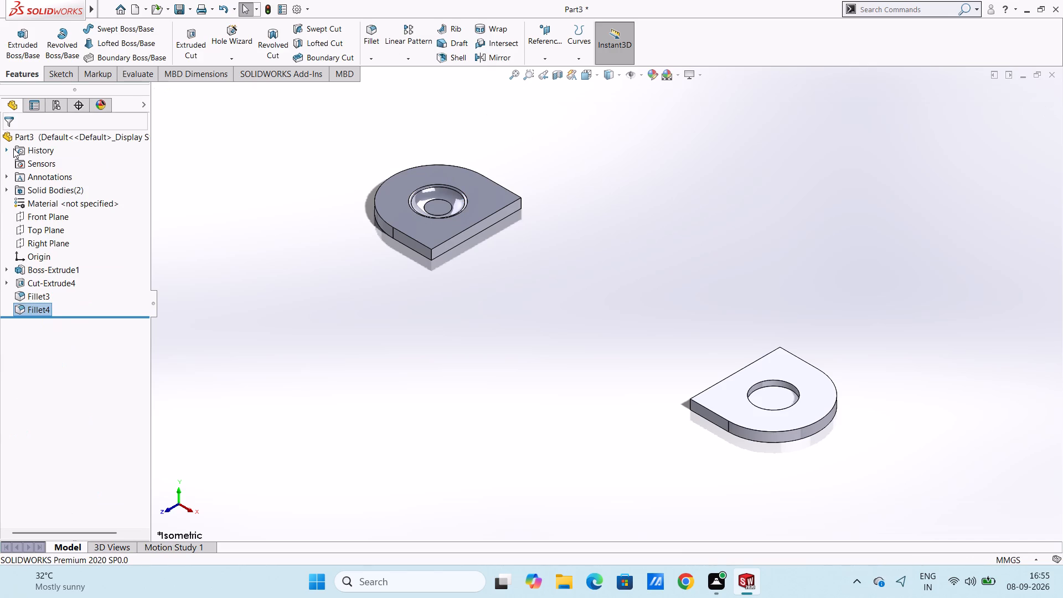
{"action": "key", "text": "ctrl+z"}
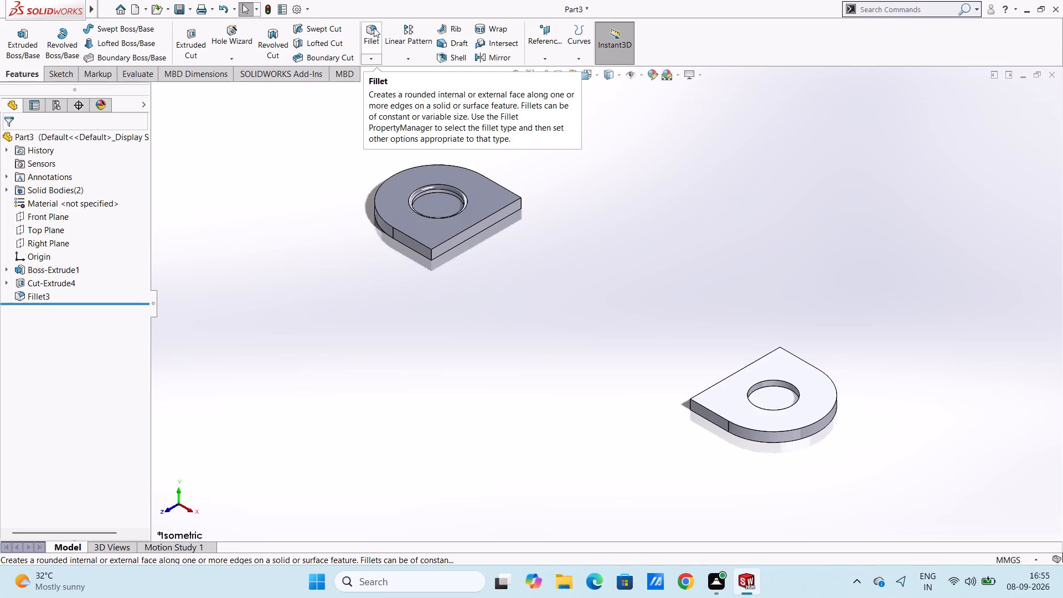
Fillet the bottom edge of the circular recess in the end beside the origin with a 2 mm radius.
{"action": "left_click", "coordinate": [374, 28]}
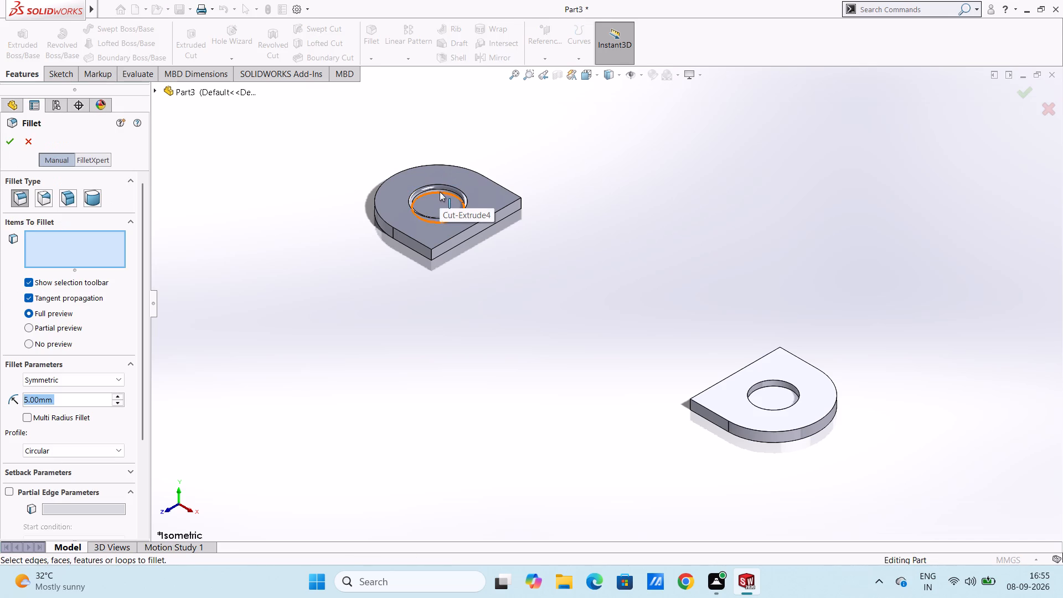
{"action": "left_click", "coordinate": [439, 189]}
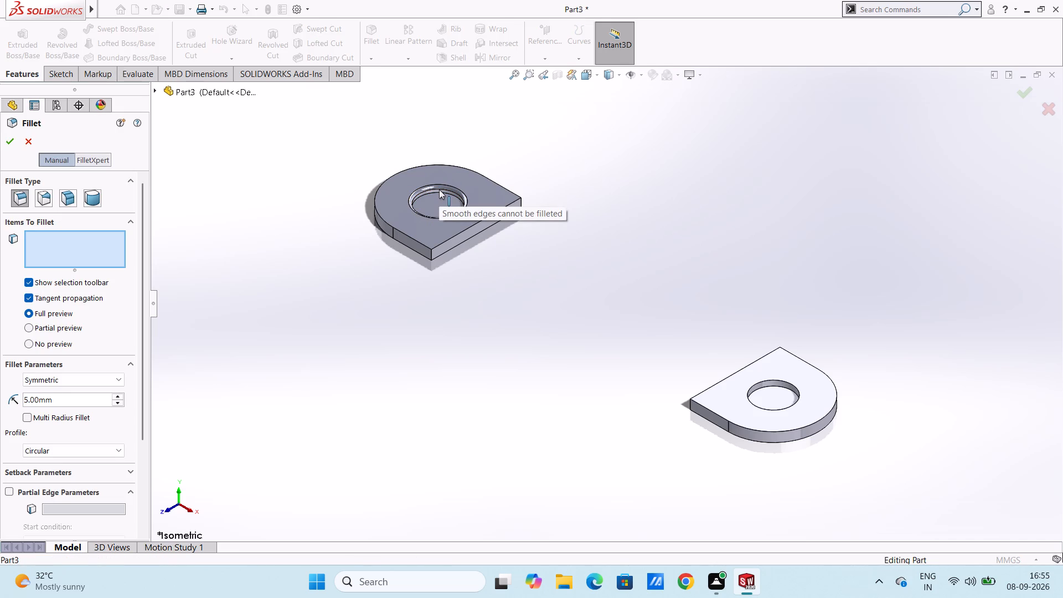
{"action": "left_click", "coordinate": [440, 192]}
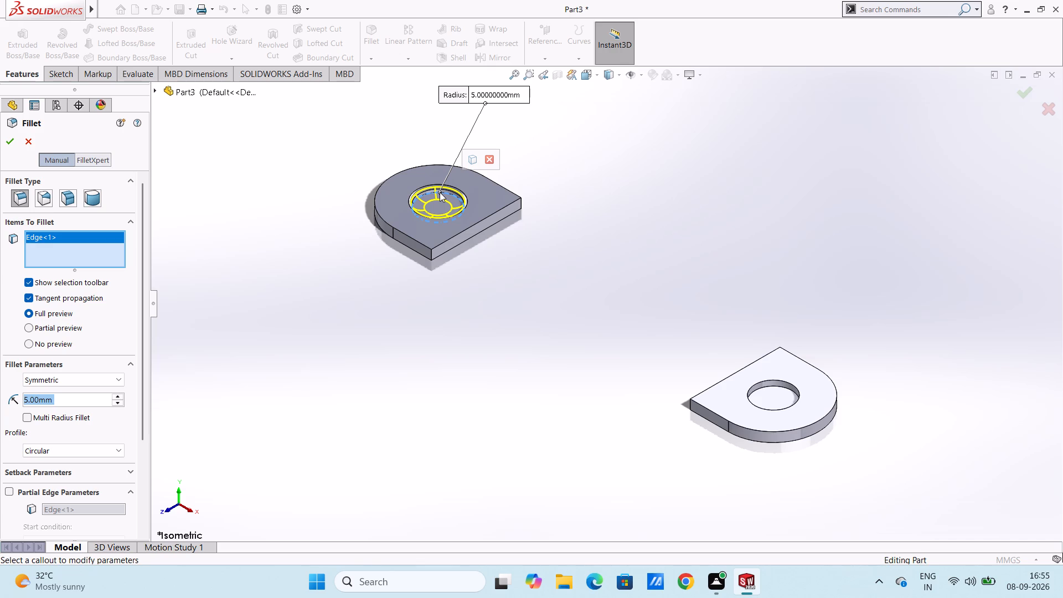
{"action": "key", "text": "2"}
{"action": "key", "text": "Return"}
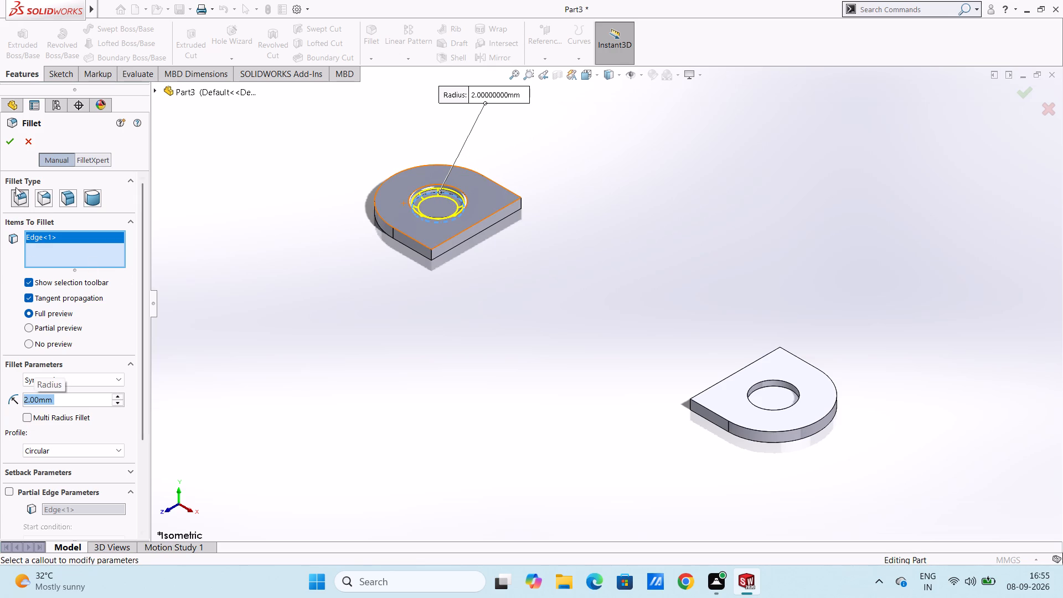
{"action": "left_click", "coordinate": [8, 136]}
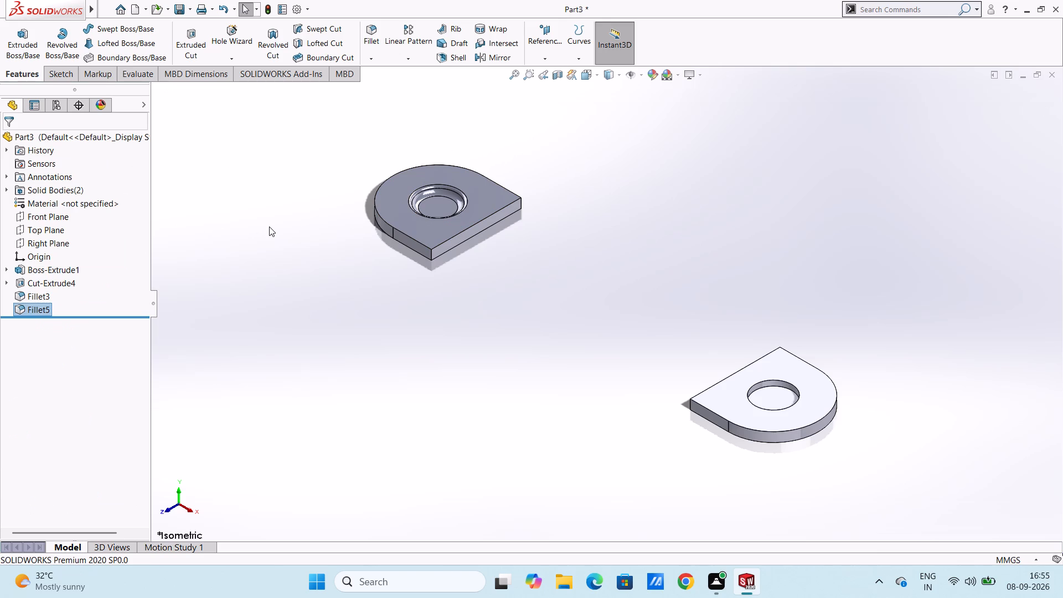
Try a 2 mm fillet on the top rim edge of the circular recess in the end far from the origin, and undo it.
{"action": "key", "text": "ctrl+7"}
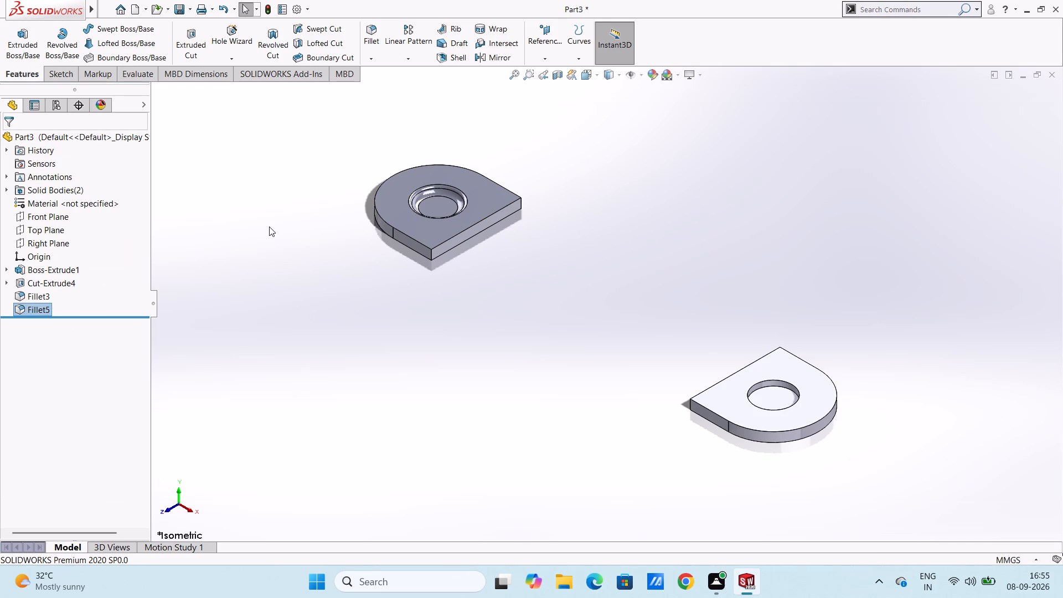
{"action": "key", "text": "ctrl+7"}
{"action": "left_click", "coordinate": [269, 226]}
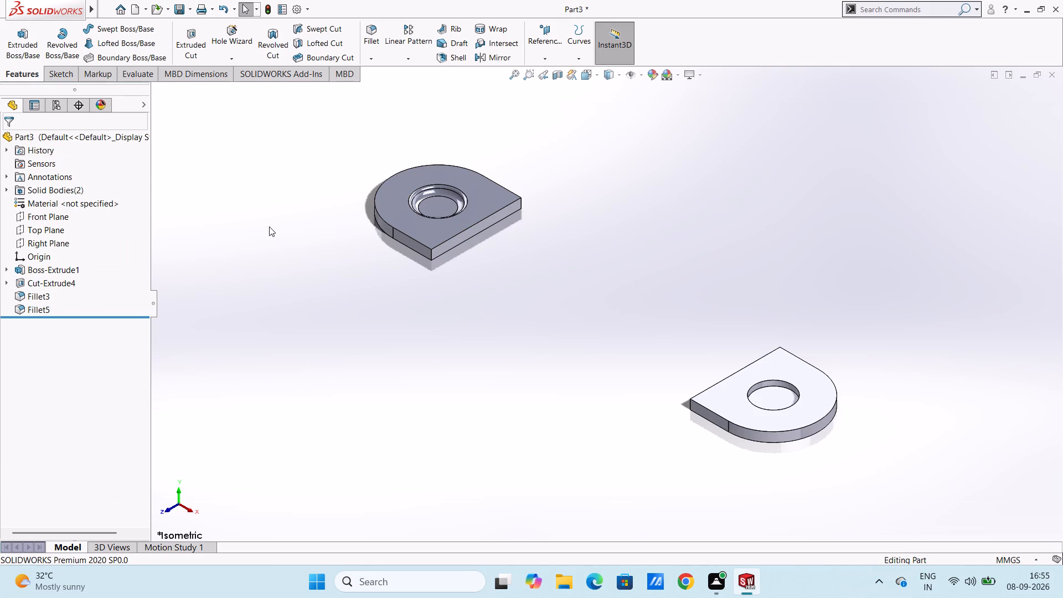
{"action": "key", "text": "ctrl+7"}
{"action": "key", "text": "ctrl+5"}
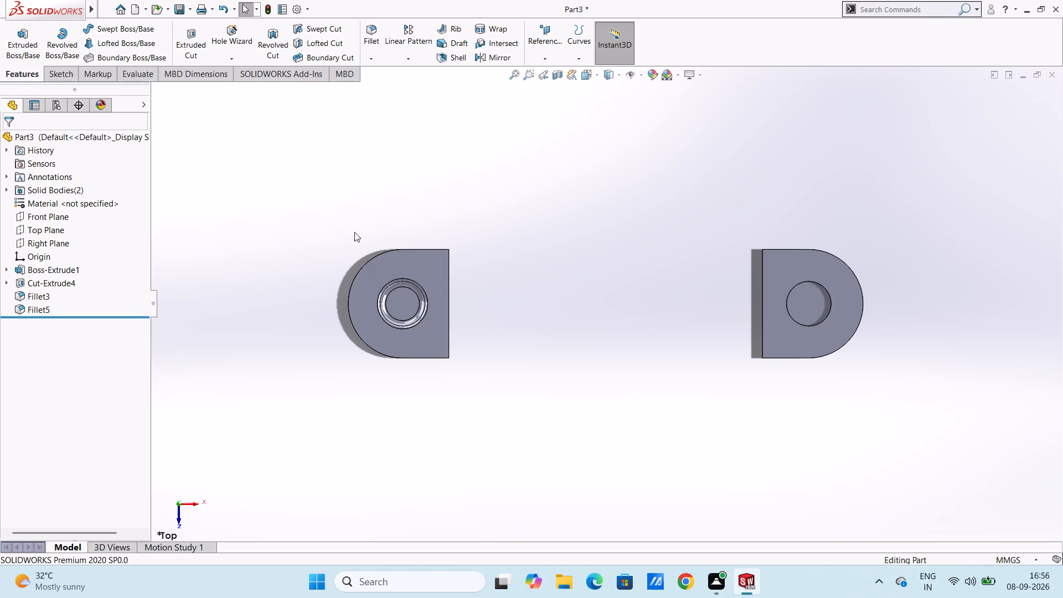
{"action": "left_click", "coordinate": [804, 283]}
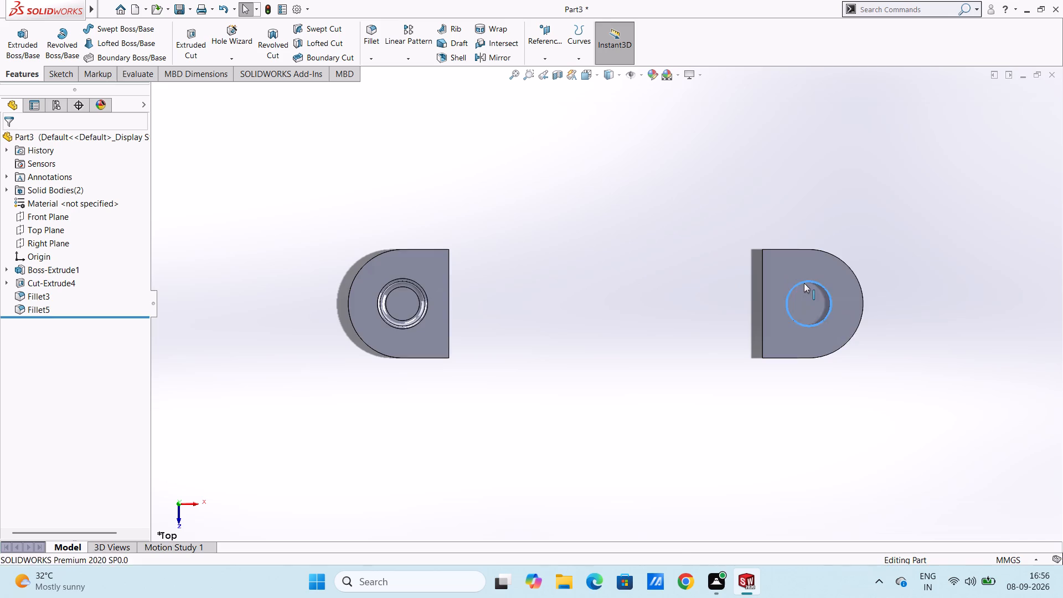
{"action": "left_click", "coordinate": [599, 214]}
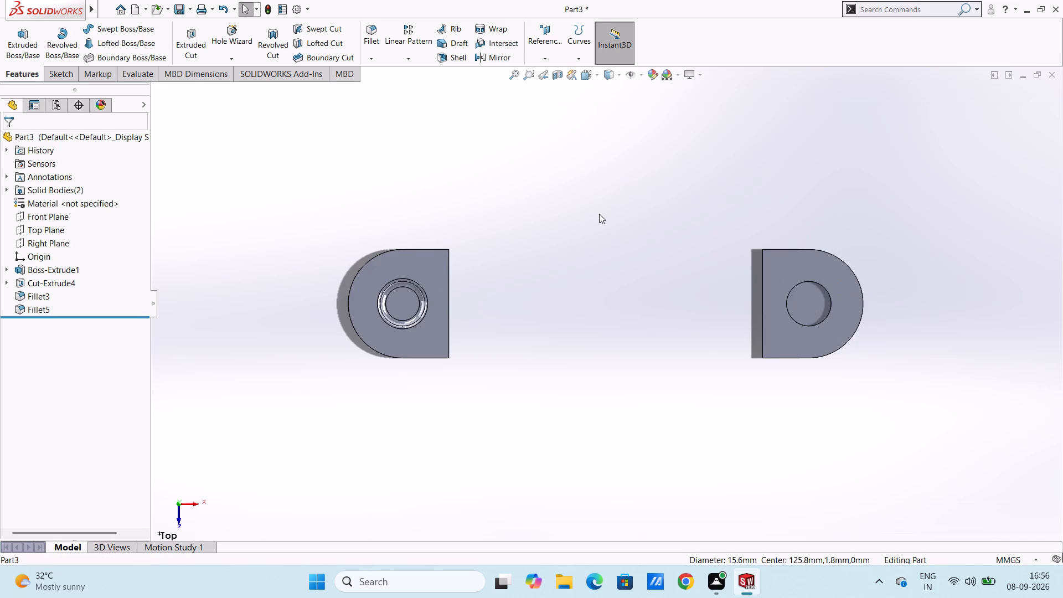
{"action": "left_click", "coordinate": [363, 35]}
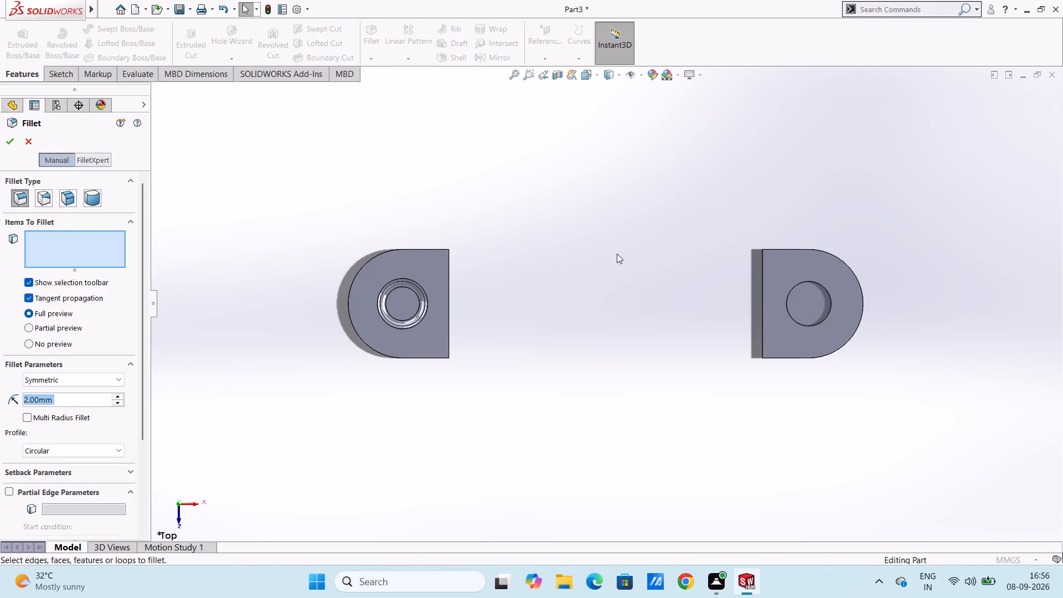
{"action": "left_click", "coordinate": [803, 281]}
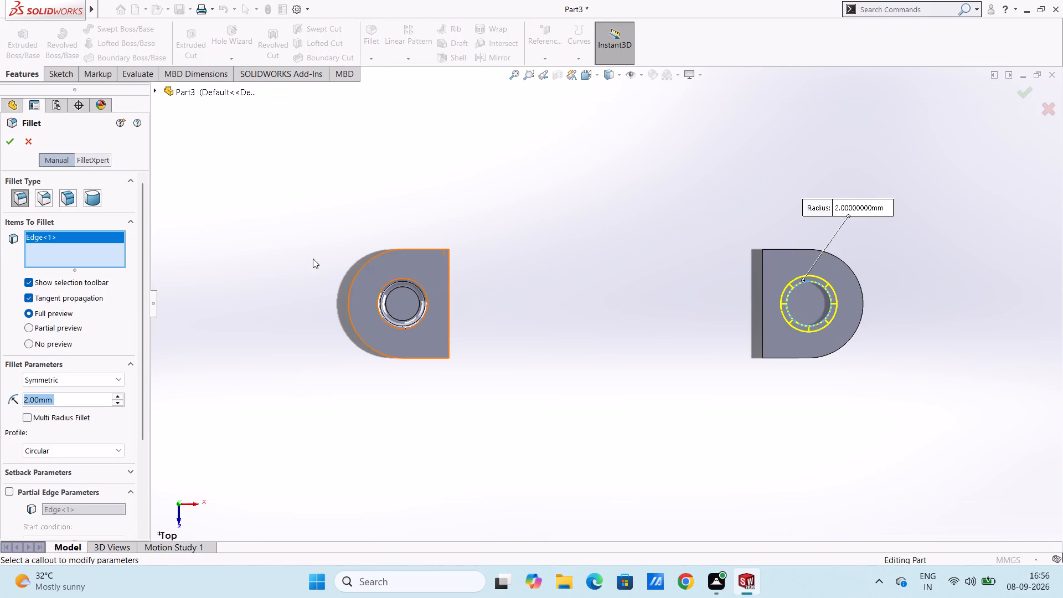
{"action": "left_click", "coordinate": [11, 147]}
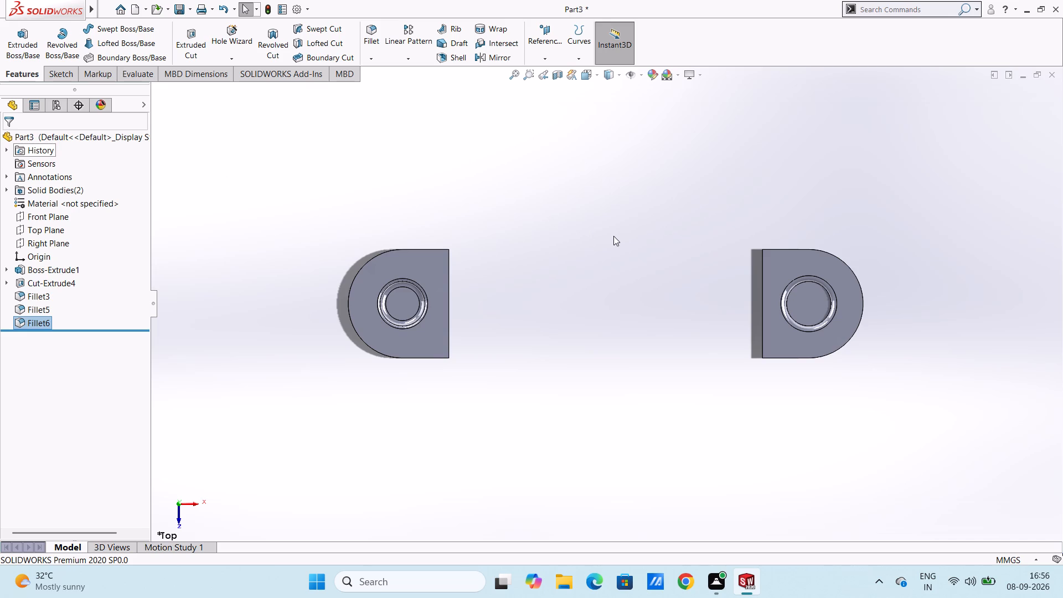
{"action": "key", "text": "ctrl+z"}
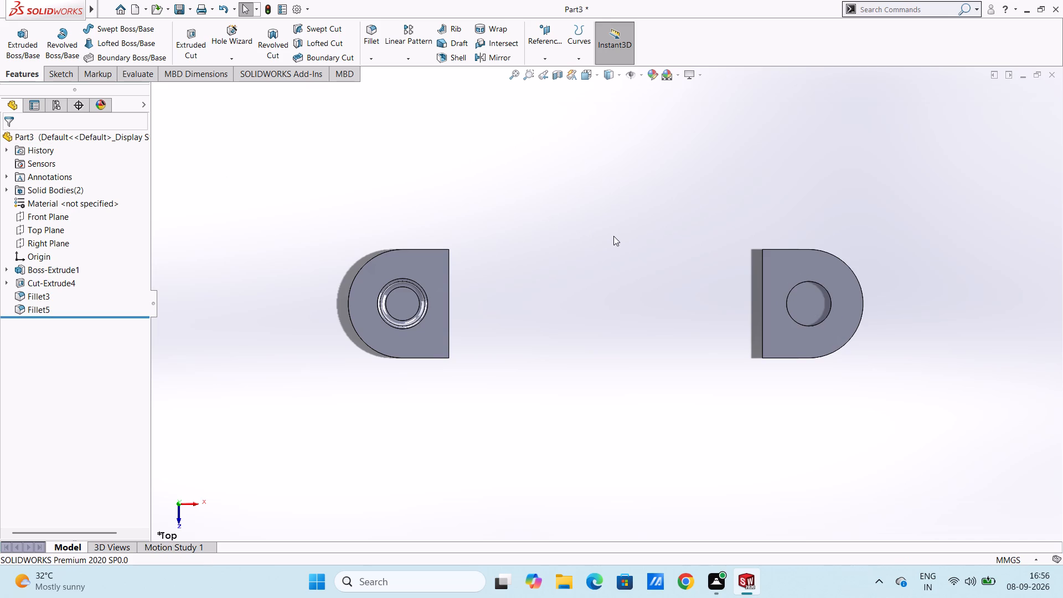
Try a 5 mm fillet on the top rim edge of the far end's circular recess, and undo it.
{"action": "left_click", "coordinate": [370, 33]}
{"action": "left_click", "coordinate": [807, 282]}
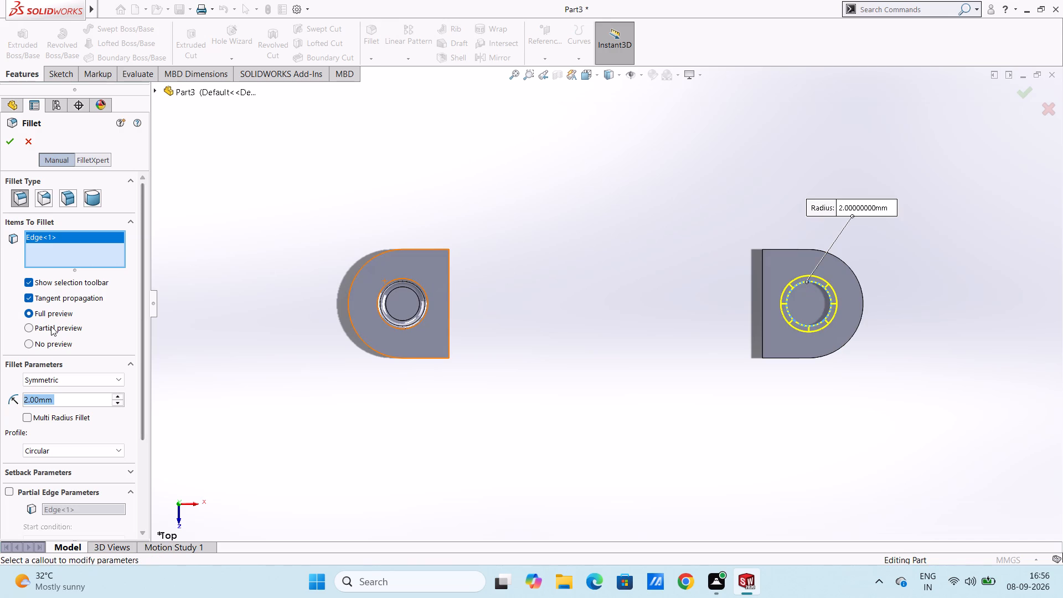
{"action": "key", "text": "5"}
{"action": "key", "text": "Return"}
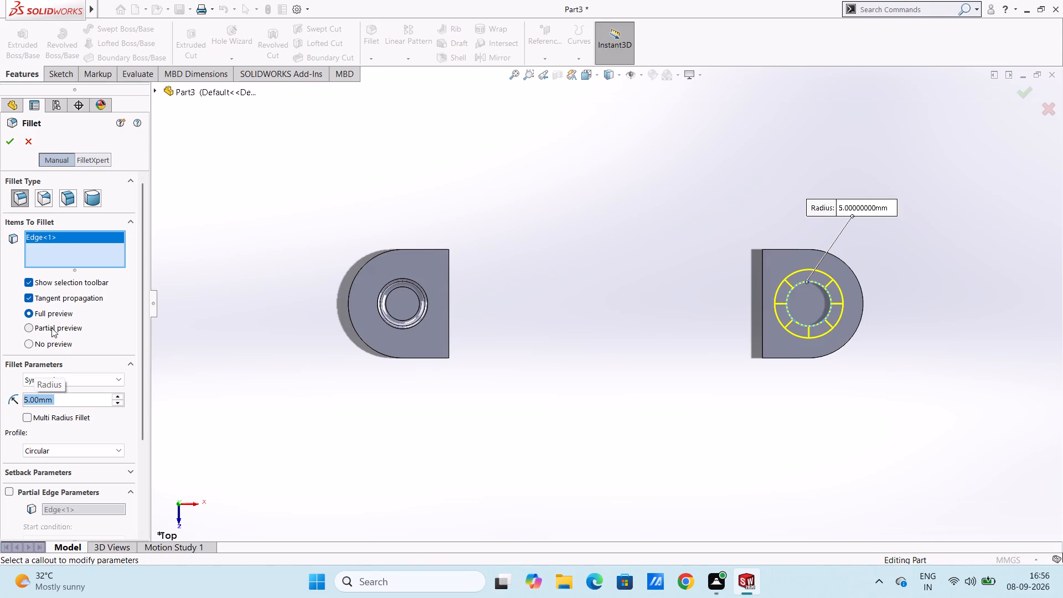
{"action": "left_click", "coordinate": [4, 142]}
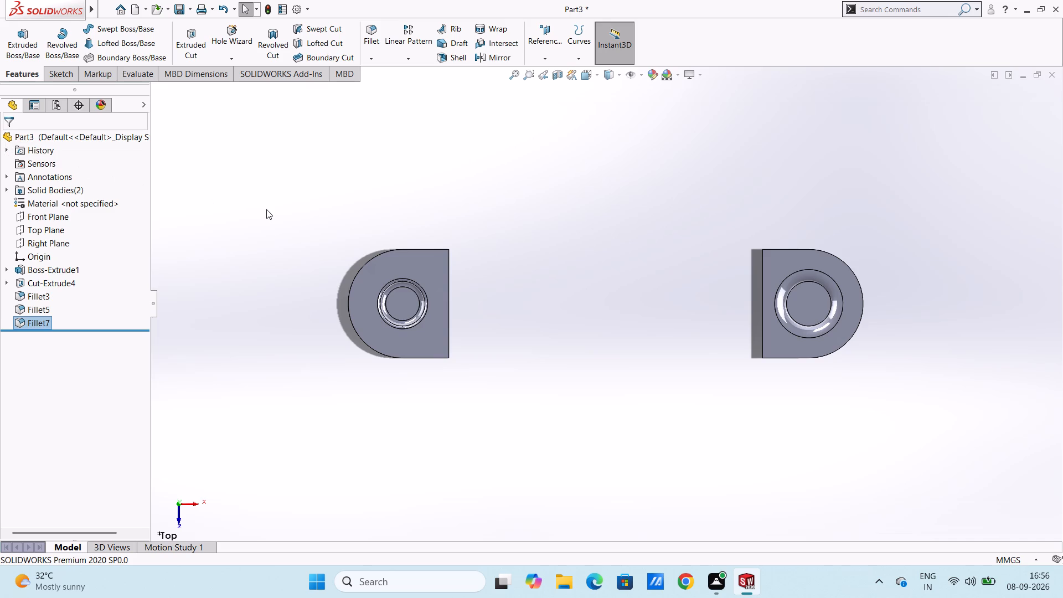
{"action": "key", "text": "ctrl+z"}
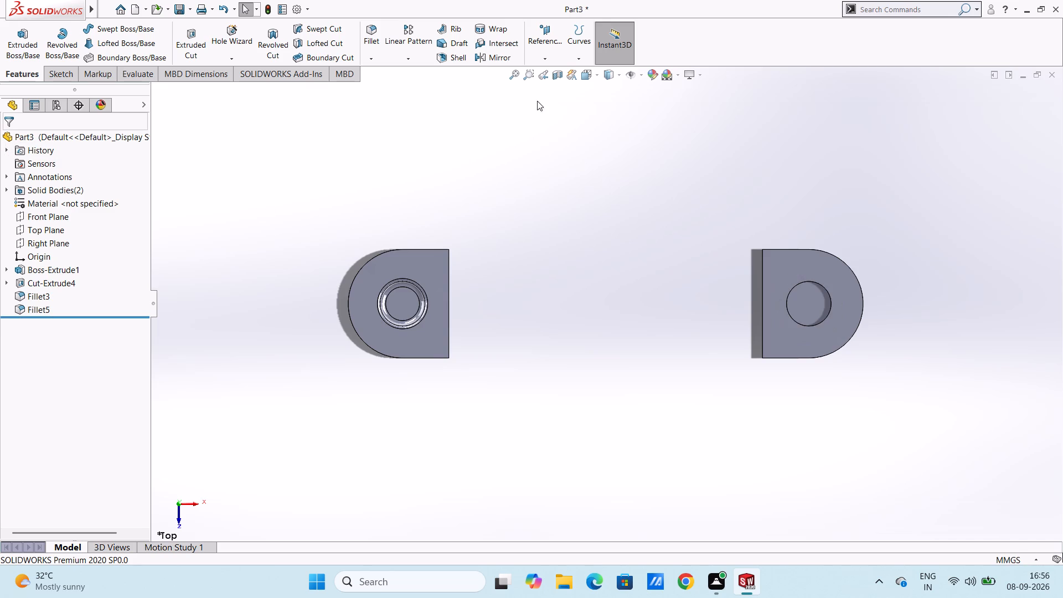
Fillet the bottom edge of the circular recess in the end far from the origin with a 5 mm radius.
{"action": "left_click", "coordinate": [372, 29]}
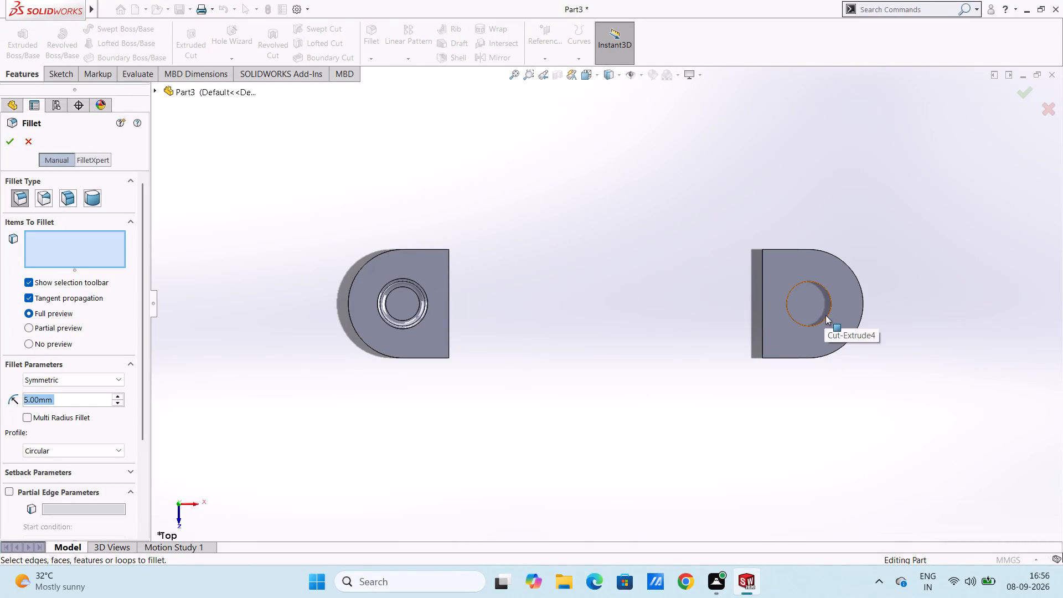
{"action": "right_click", "coordinate": [916, 379]}
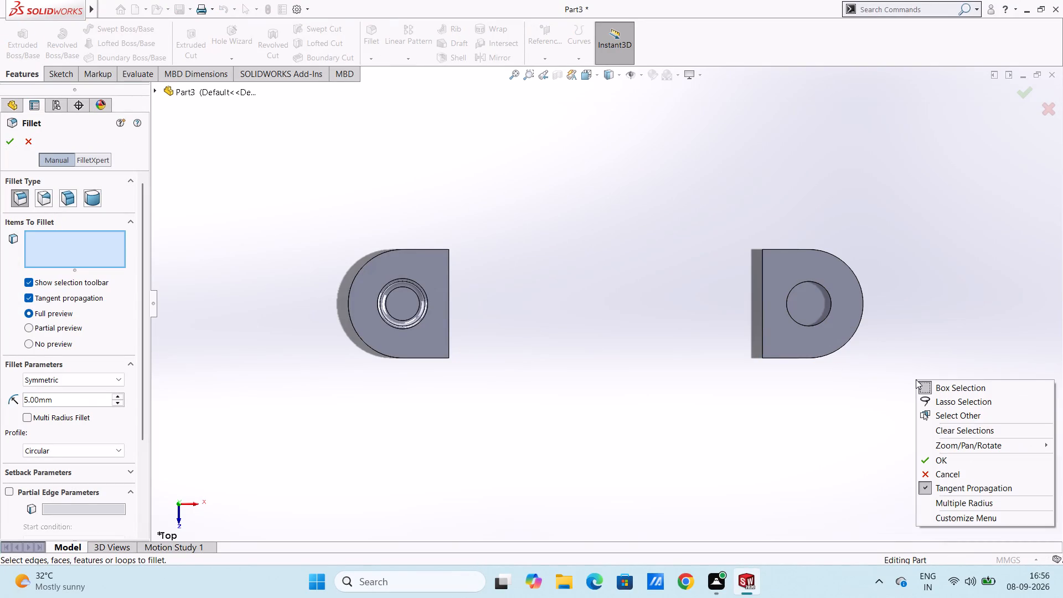
{"action": "left_click", "coordinate": [955, 442]}
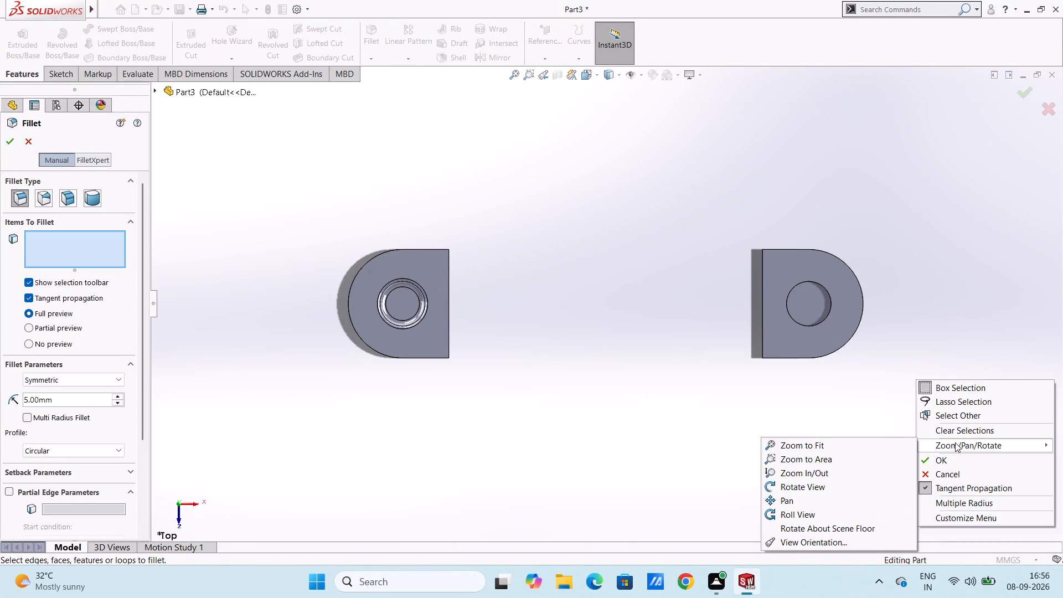
{"action": "left_click", "coordinate": [803, 485]}
{"action": "left_click_drag", "start_coordinate": [803, 485], "coordinate": [791, 383]}
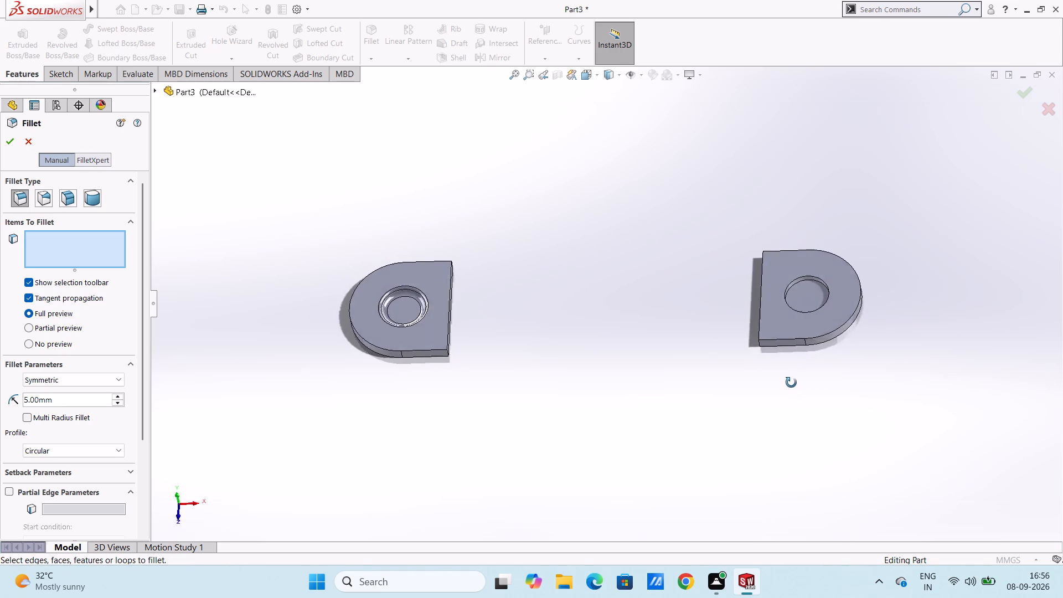
{"action": "left_click_drag", "start_coordinate": [791, 383], "coordinate": [799, 385]}
{"action": "key", "text": "Escape"}
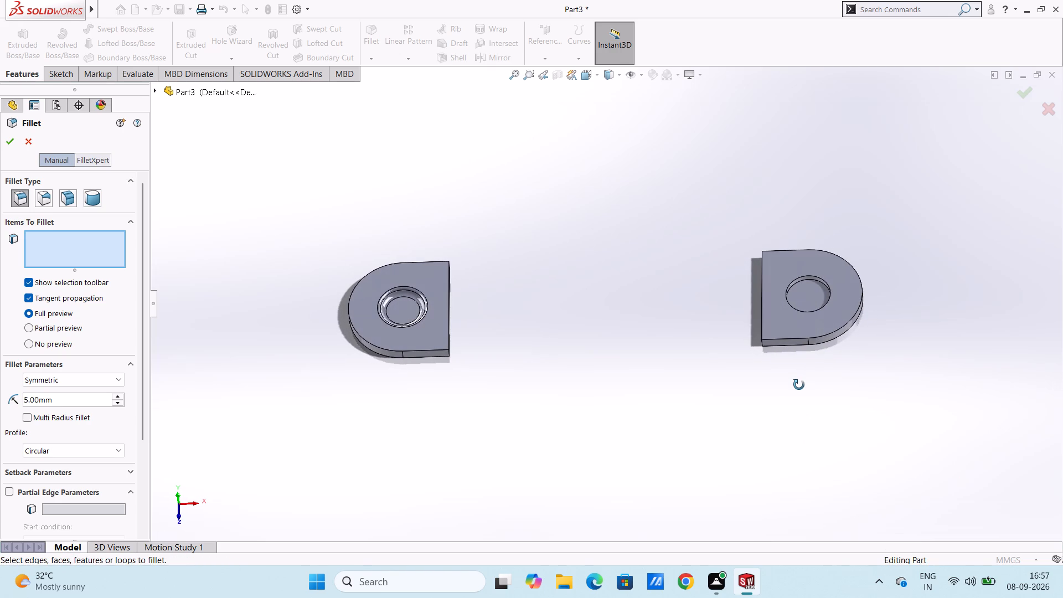
{"action": "left_click", "coordinate": [806, 281]}
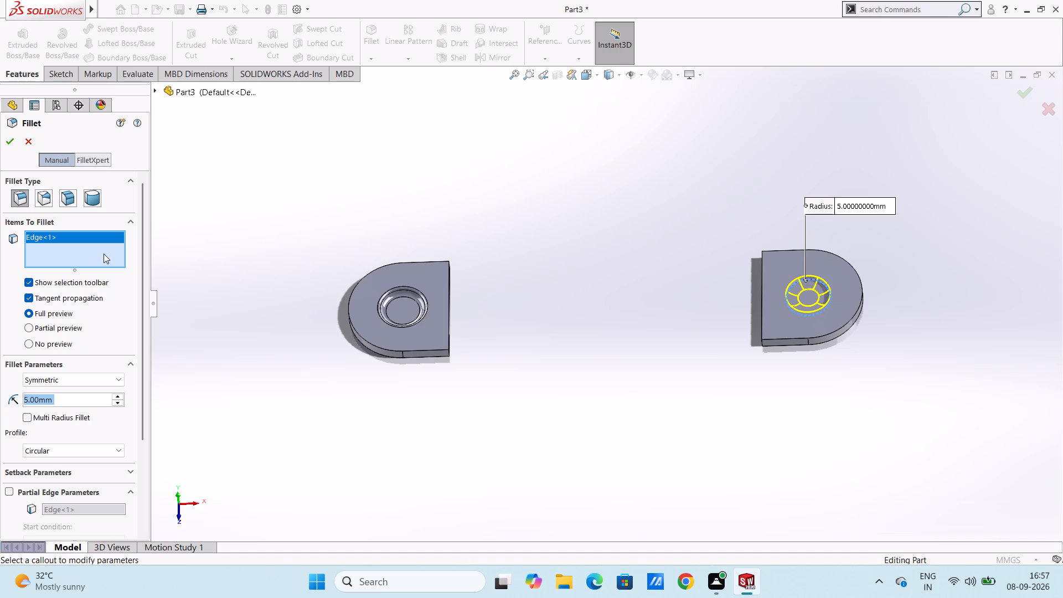
{"action": "left_click", "coordinate": [10, 141]}
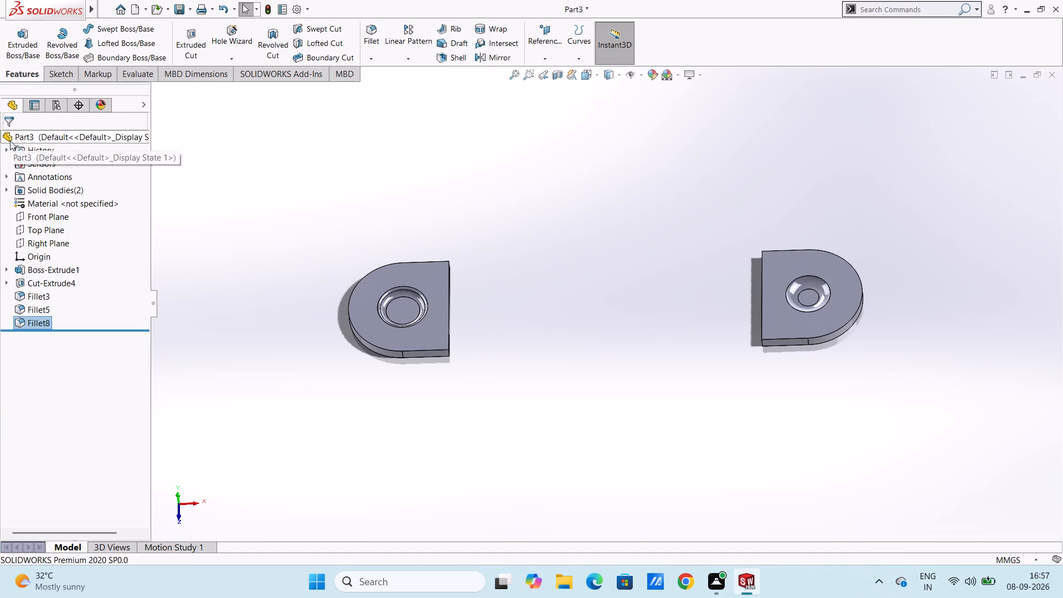
{"action": "key", "text": "ctrl+7"}
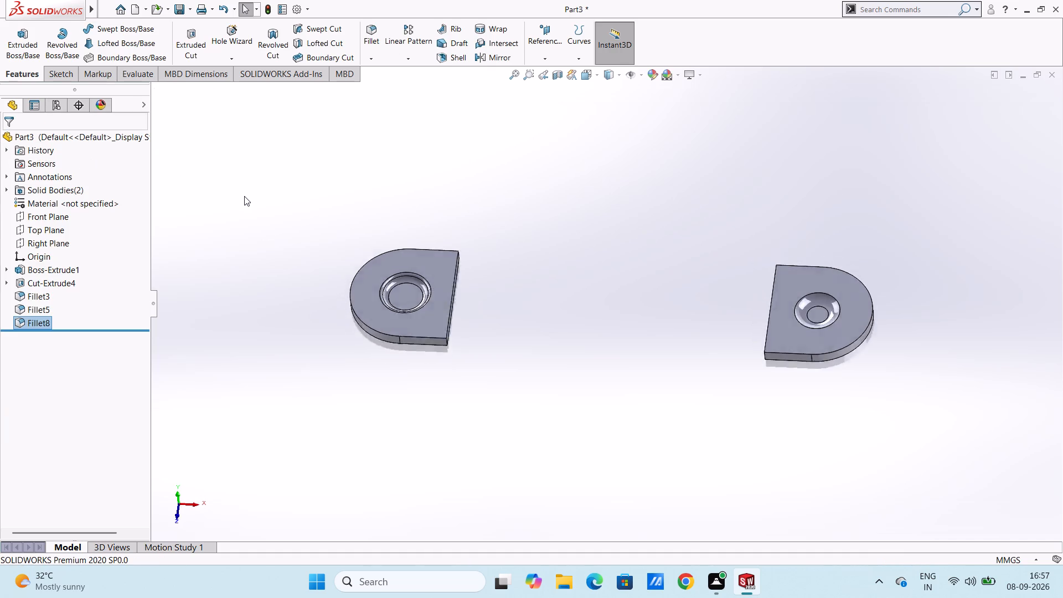
Undo the recess fillets and the recess cut, back to editing the sketch of the two 15.6 mm circles.
{"action": "key", "text": "ctrl+5"}
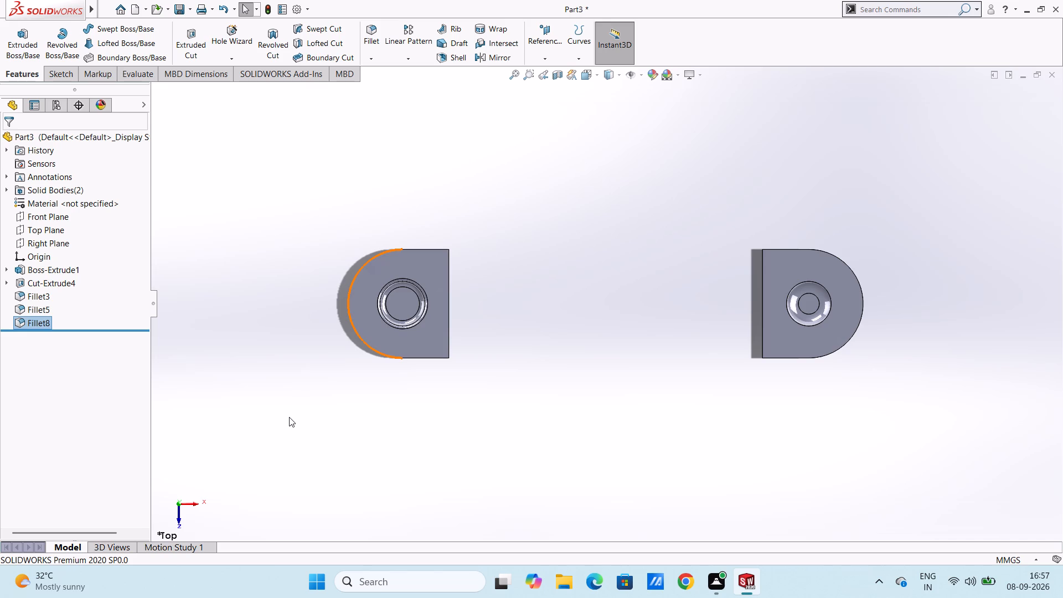
{"action": "key", "text": "ctrl+z"}
{"action": "key", "text": "ctrl+z"}
{"action": "key", "text": "ctrl+z"}
{"action": "key", "text": "ctrl+z"}
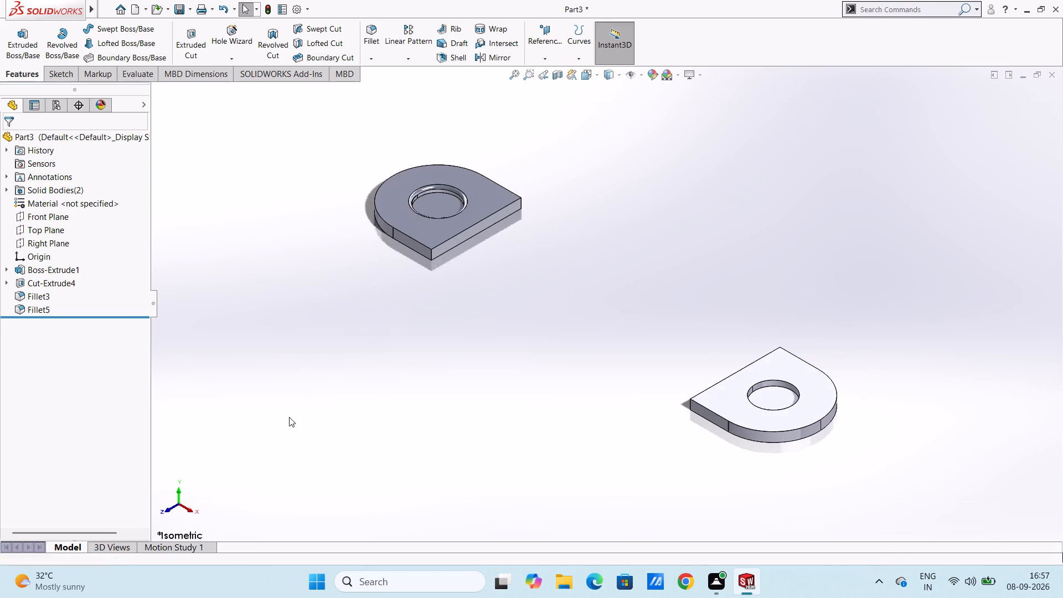
{"action": "key", "text": "ctrl+z"}
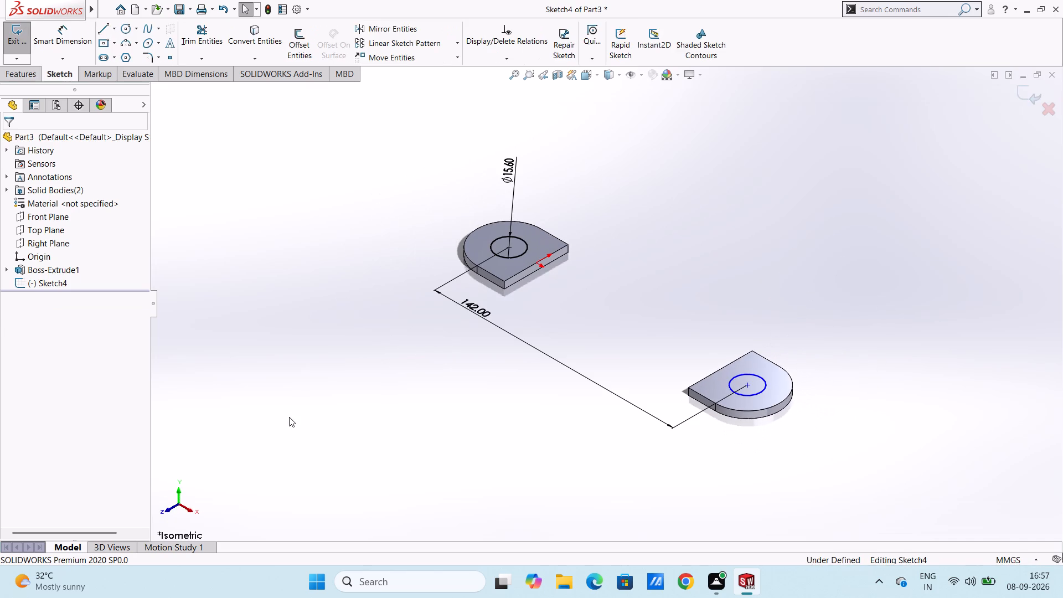
{"action": "key", "text": "ctrl+y"}
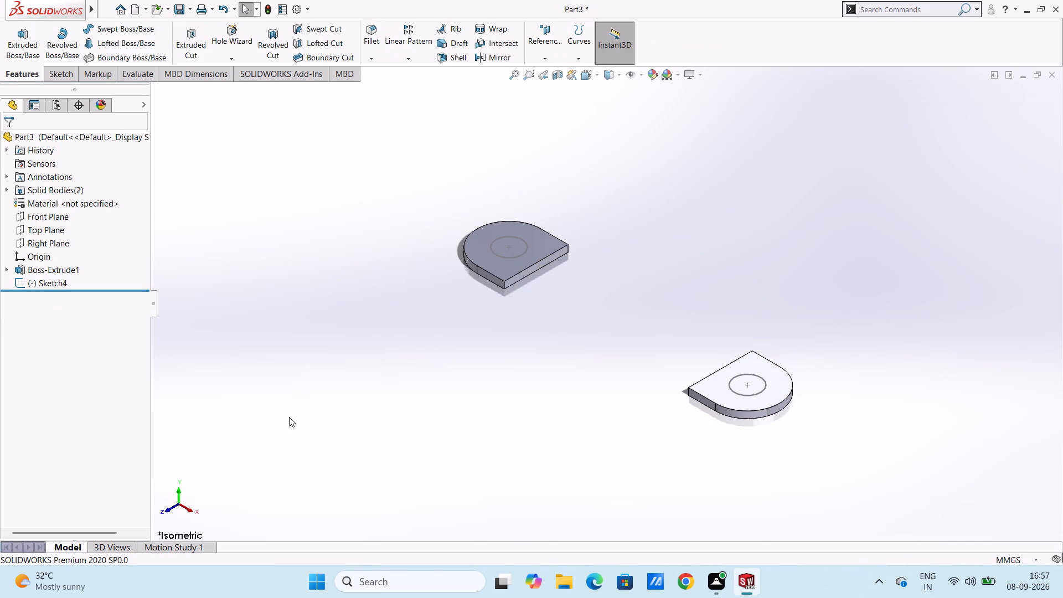
{"action": "key", "text": "ctrl+z"}
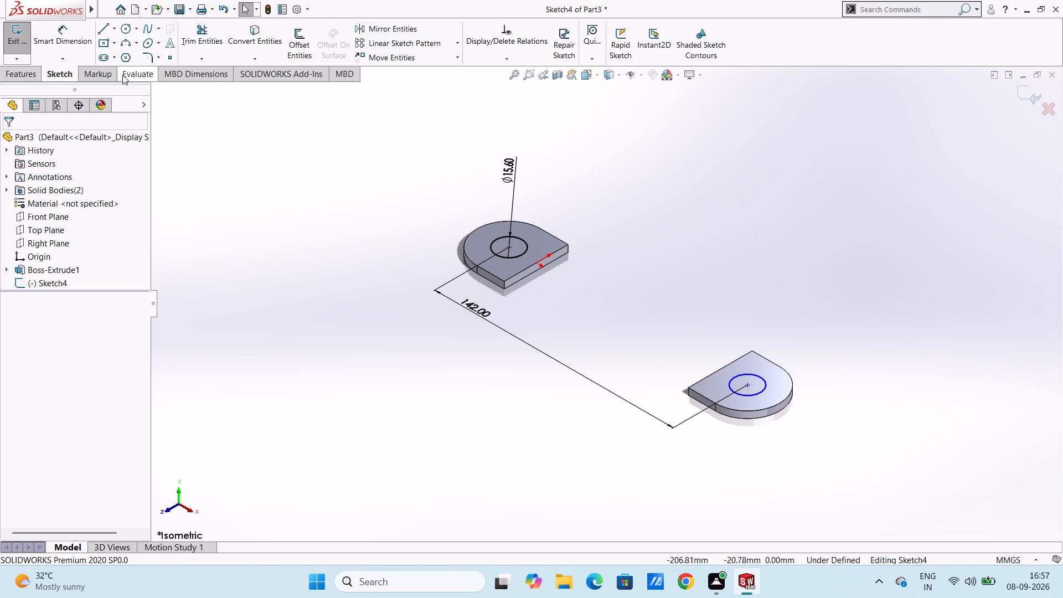
Cut-extrude the two 15.6 mm circles to a blind depth of 2.2 mm in both rounded ends.
{"action": "left_click", "coordinate": [26, 73]}
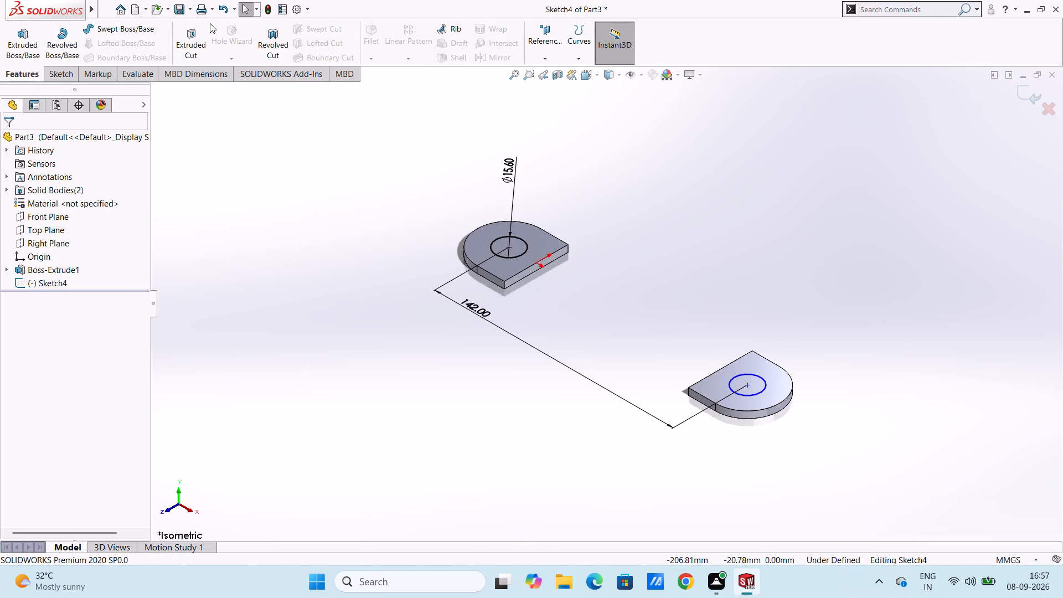
{"action": "left_click", "coordinate": [199, 33]}
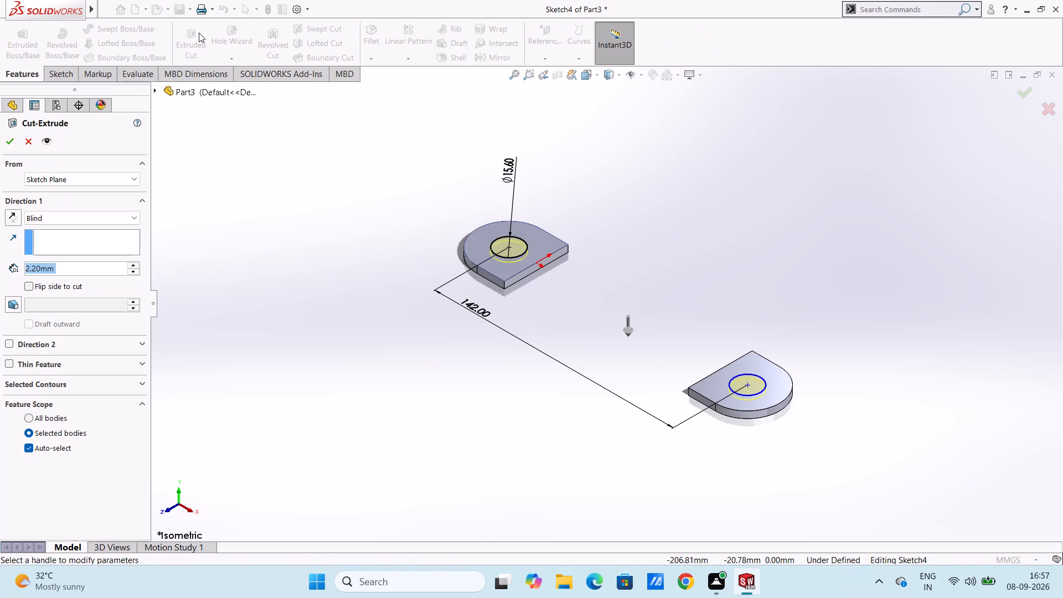
{"action": "left_click", "coordinate": [8, 145]}
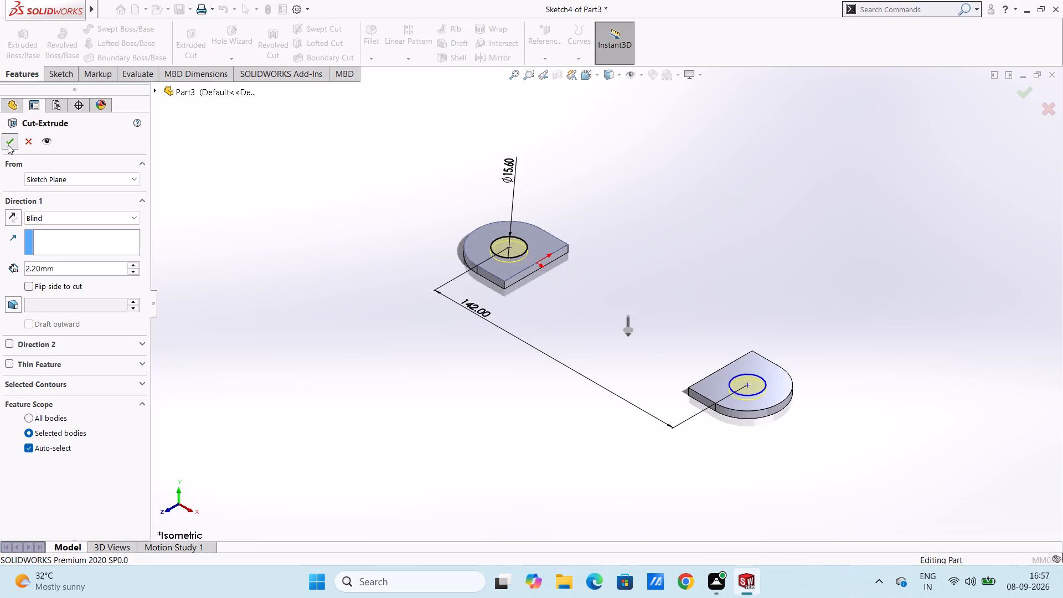
{"action": "left_click", "coordinate": [286, 237]}
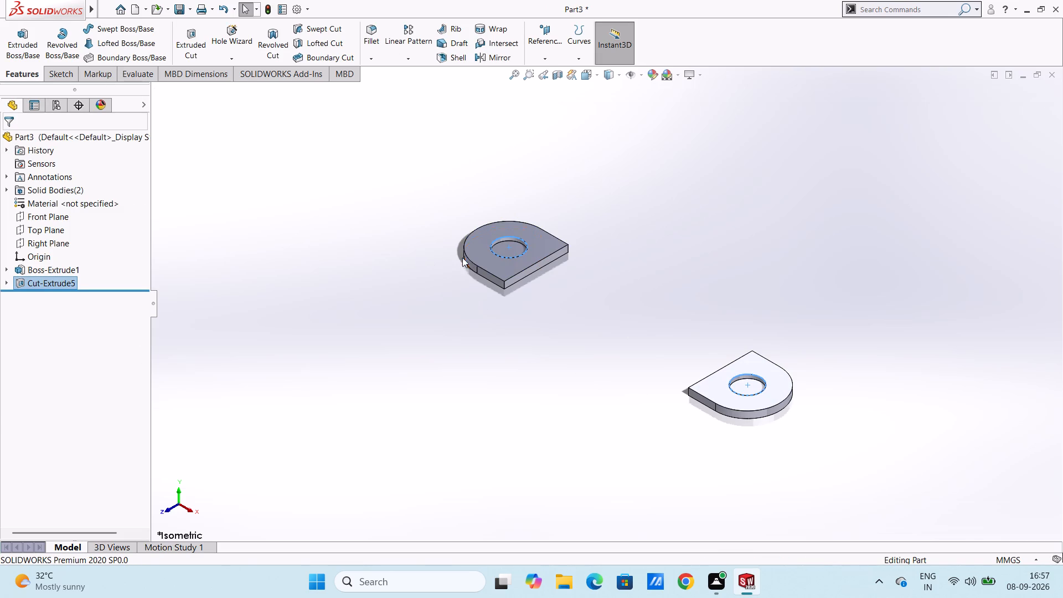
Fillet the bottom edge of the circular recess in the end beside the origin with a 5 mm radius.
{"action": "left_click", "coordinate": [372, 26]}
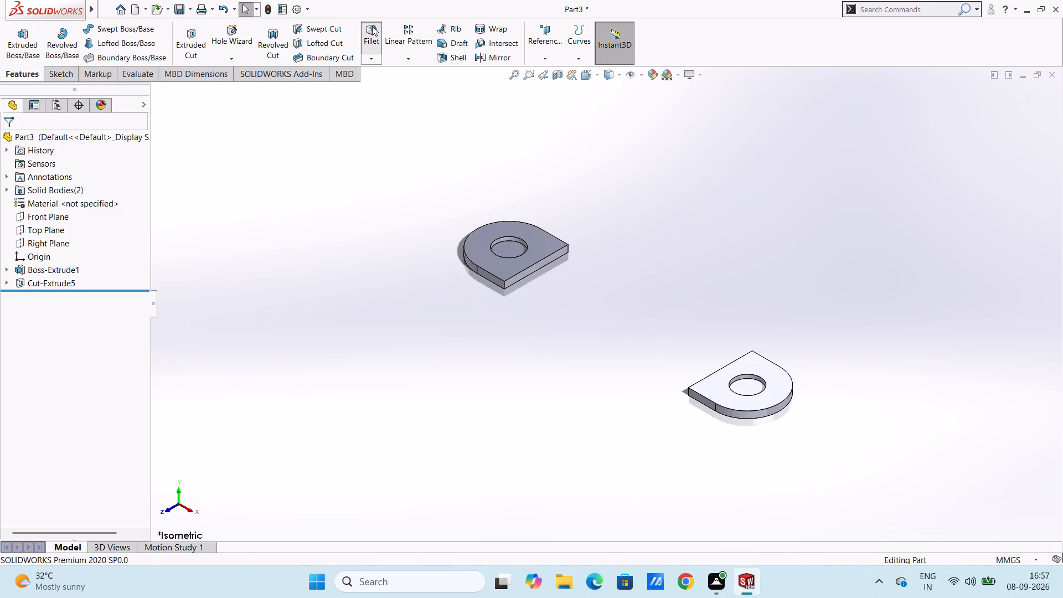
{"action": "left_click", "coordinate": [513, 243]}
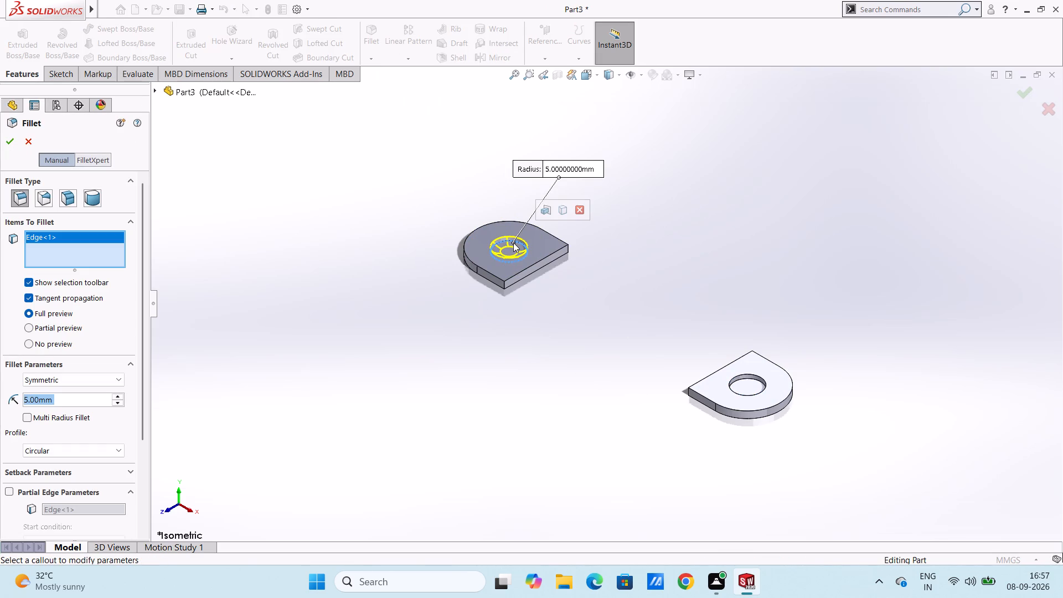
{"action": "left_click", "coordinate": [11, 140]}
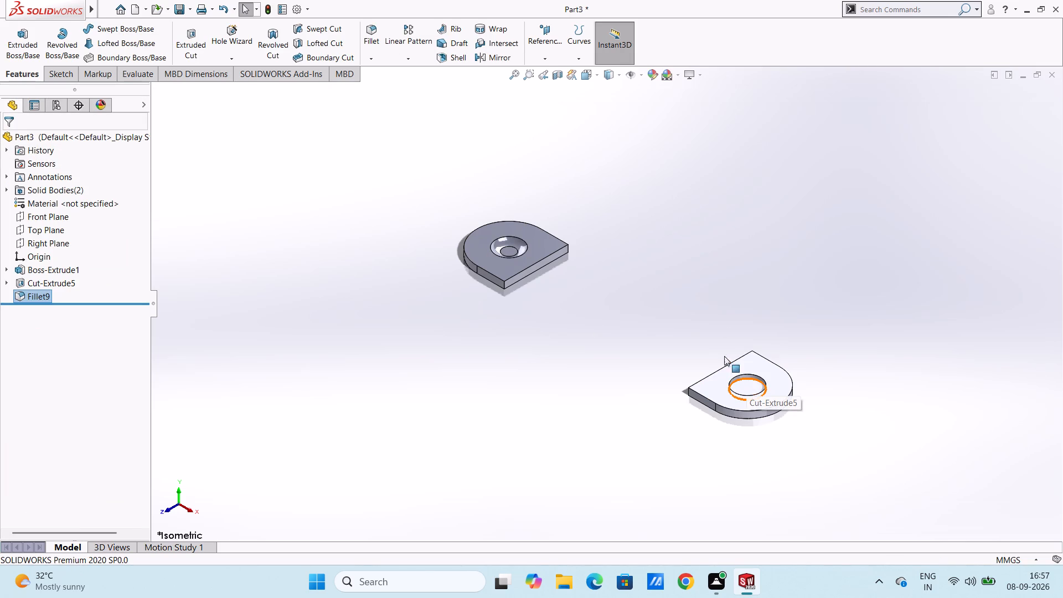
Fillet the bottom edge of the circular recess in the end far from the origin with a 5 mm radius.
{"action": "left_click", "coordinate": [371, 33]}
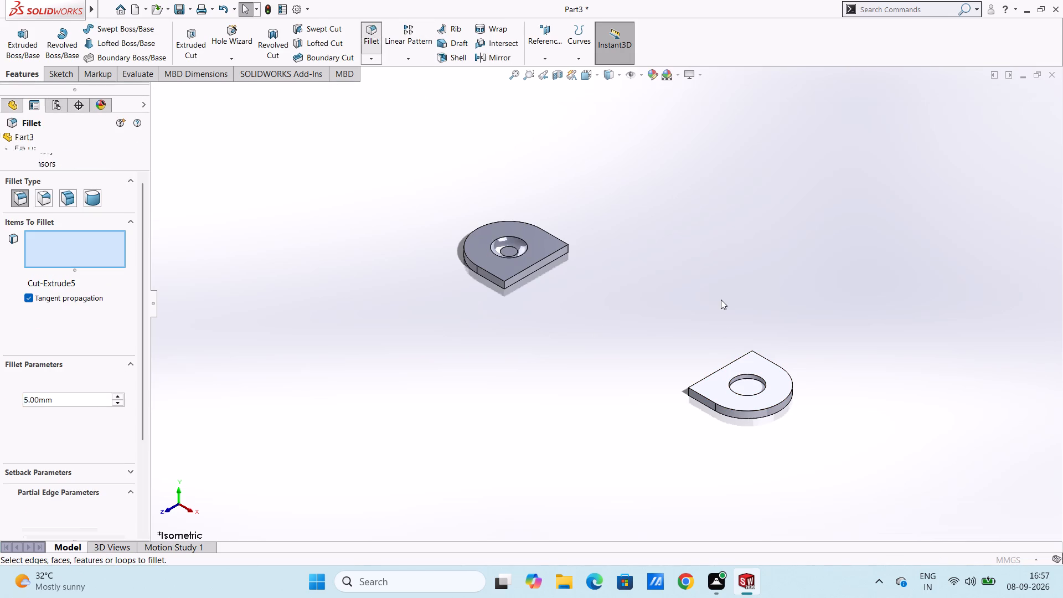
{"action": "left_click", "coordinate": [742, 379]}
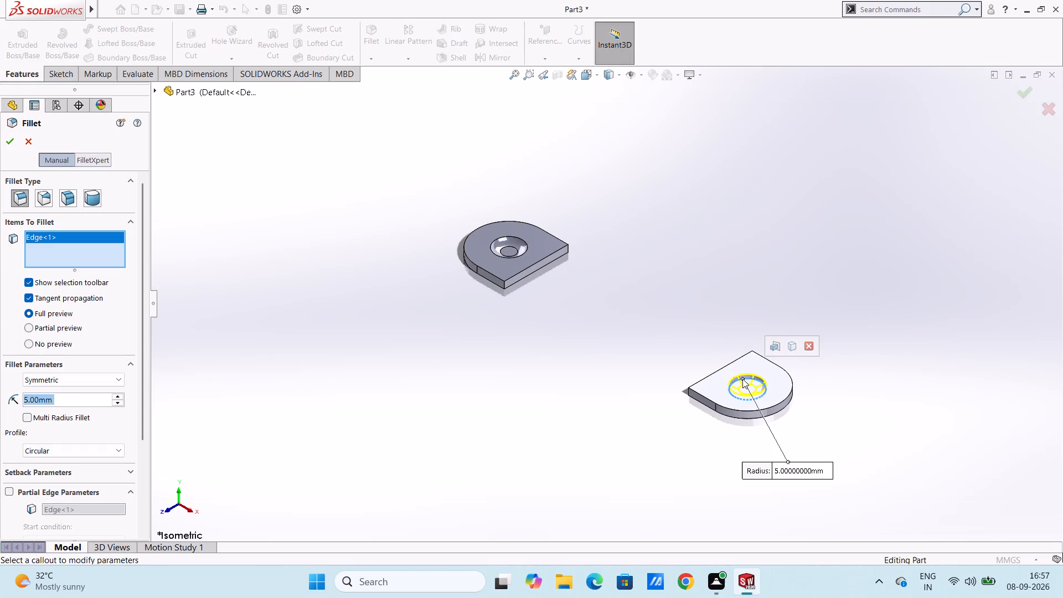
{"action": "left_click", "coordinate": [6, 145]}
{"action": "left_click", "coordinate": [349, 238]}
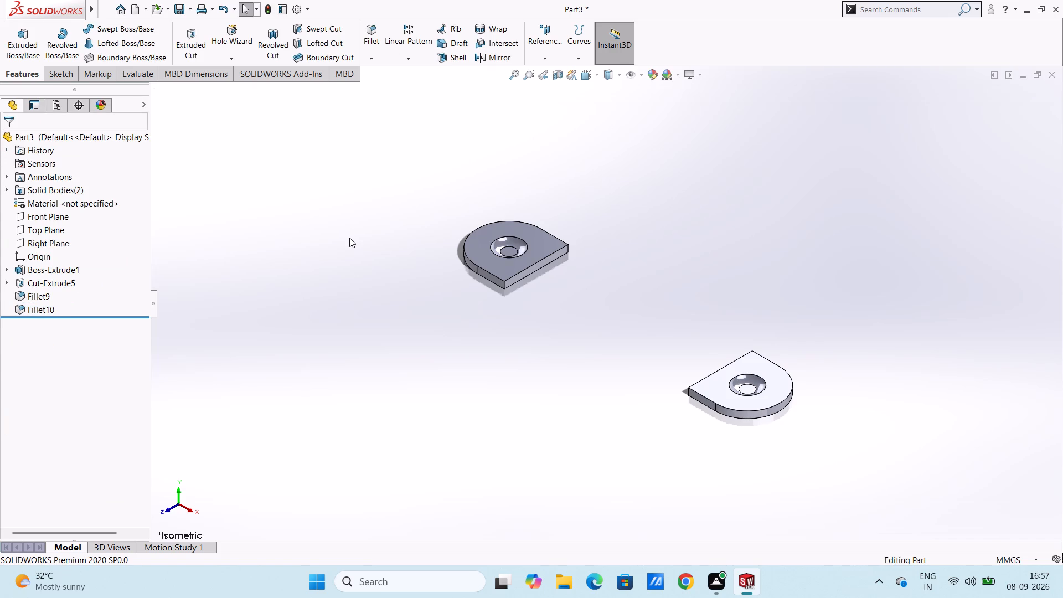
Sketch a 7 x 7 mm center rectangle on the recess floor of the end beside the origin, centred on the recess.
{"action": "key", "text": "ctrl+7"}
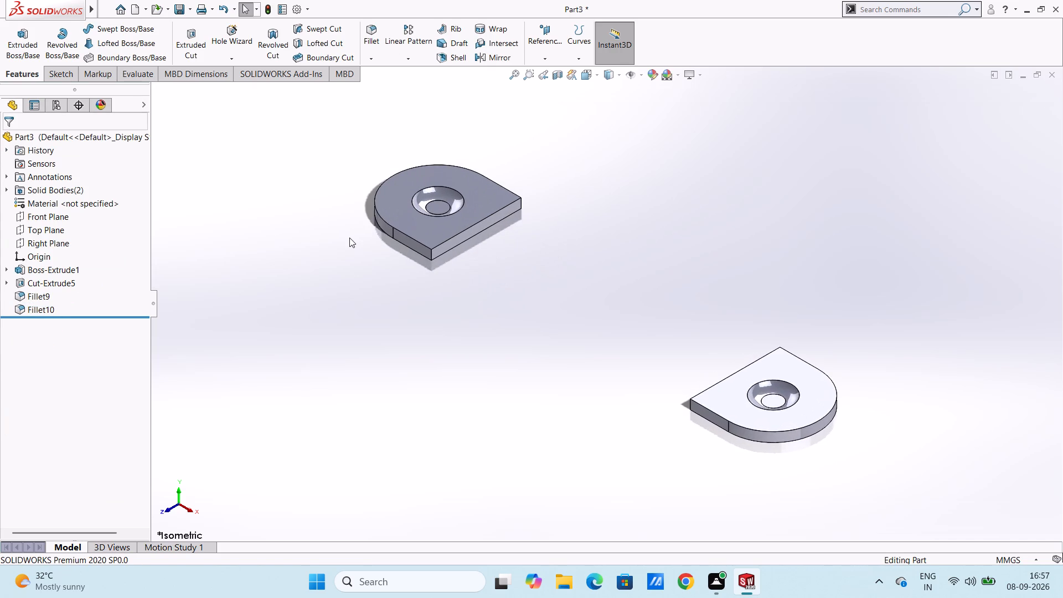
{"action": "key", "text": "ctrl+5"}
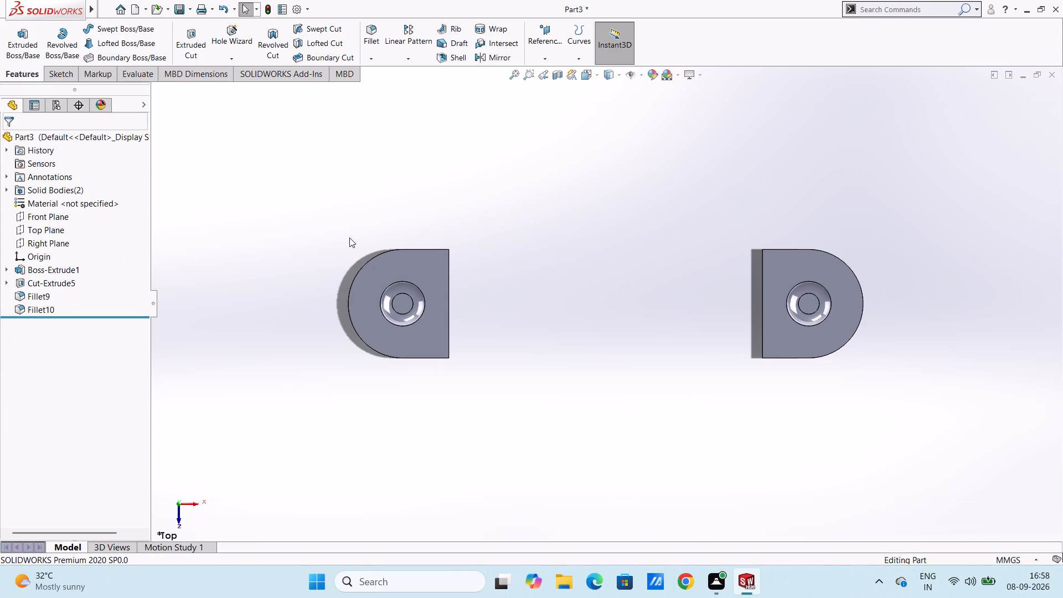
{"action": "left_click", "coordinate": [401, 303]}
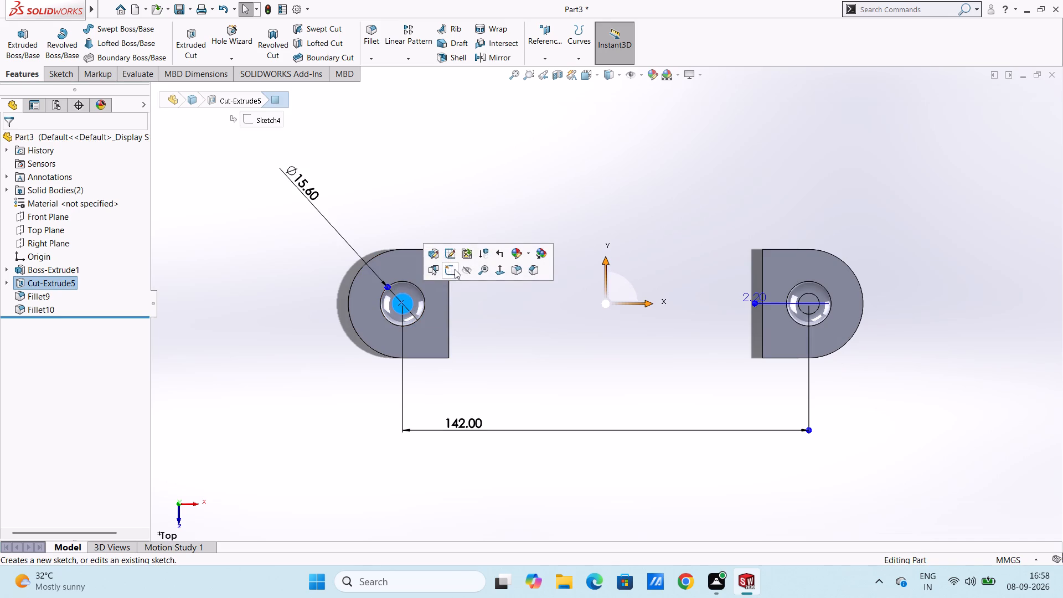
{"action": "left_click", "coordinate": [451, 272]}
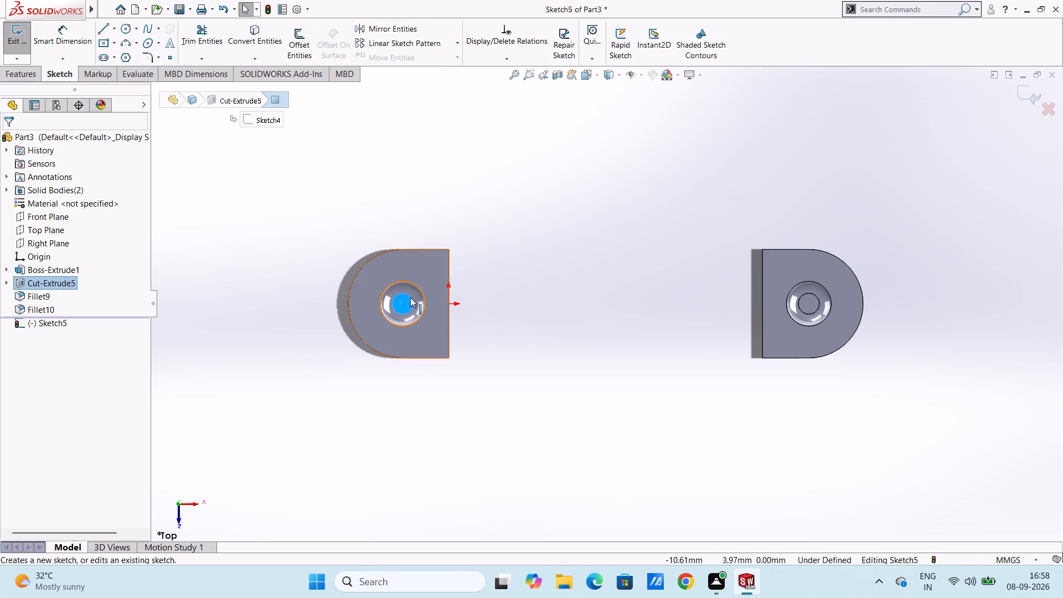
{"action": "left_click", "coordinate": [277, 214]}
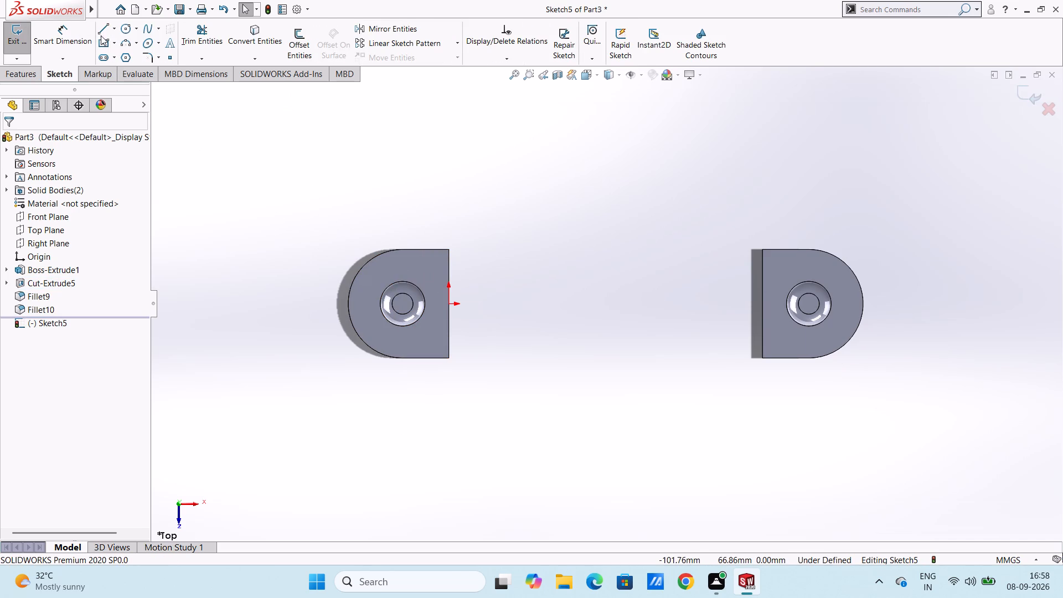
{"action": "left_click", "coordinate": [102, 42]}
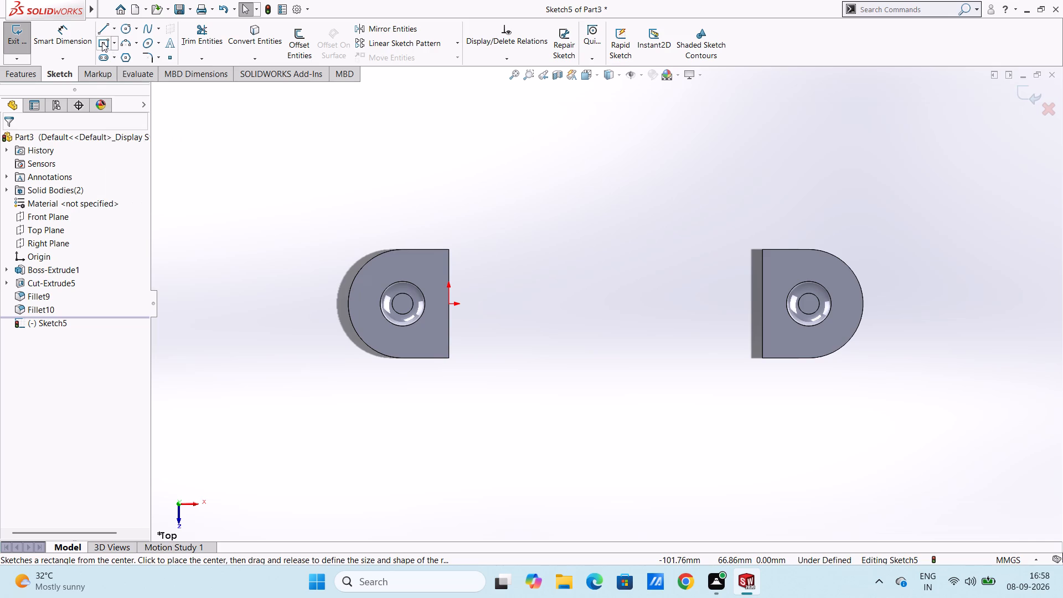
{"action": "left_click", "coordinate": [402, 303]}
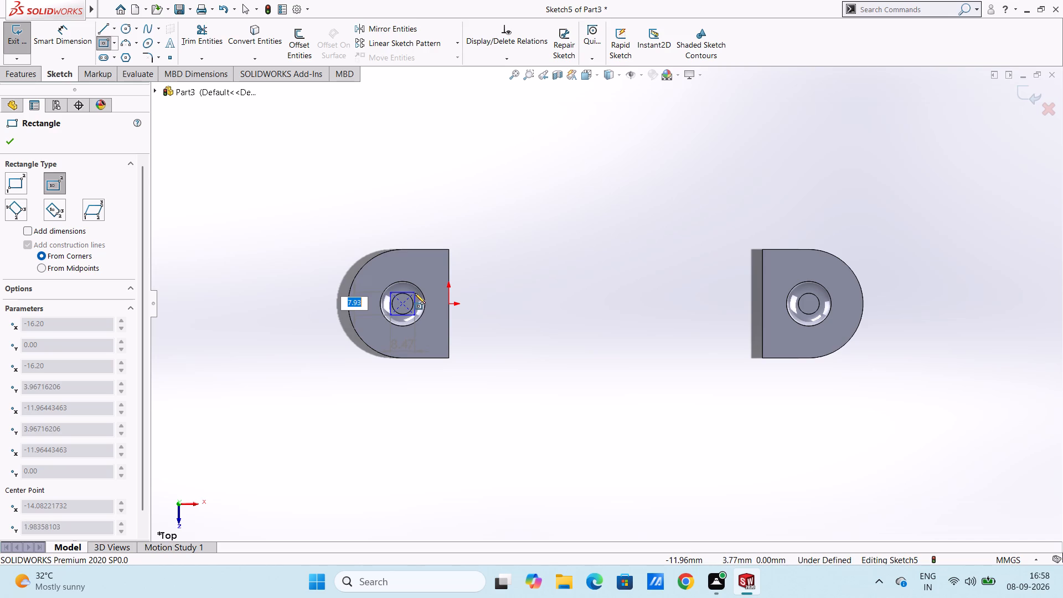
{"action": "key", "text": "7"}
{"action": "key", "text": "Return"}
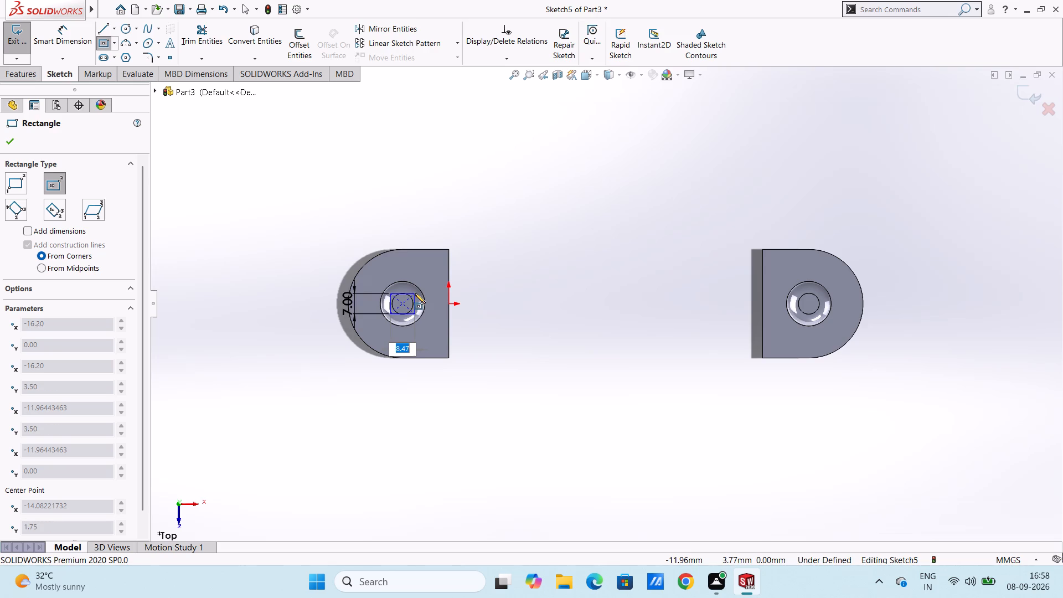
{"action": "key", "text": "7"}
{"action": "key", "text": "Return"}
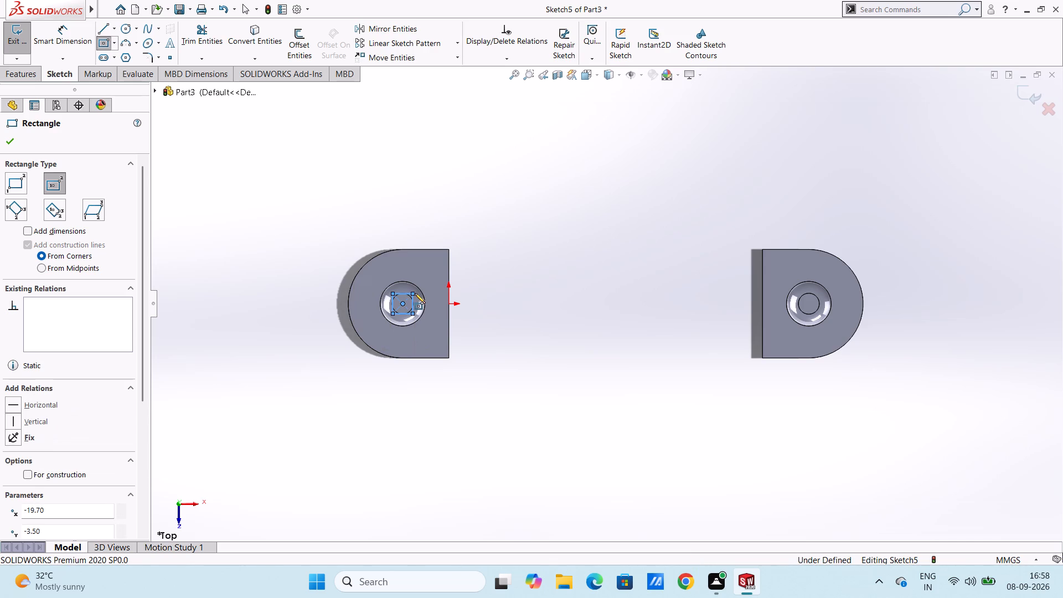
{"action": "key", "text": "Escape"}
{"action": "key", "text": "Escape"}
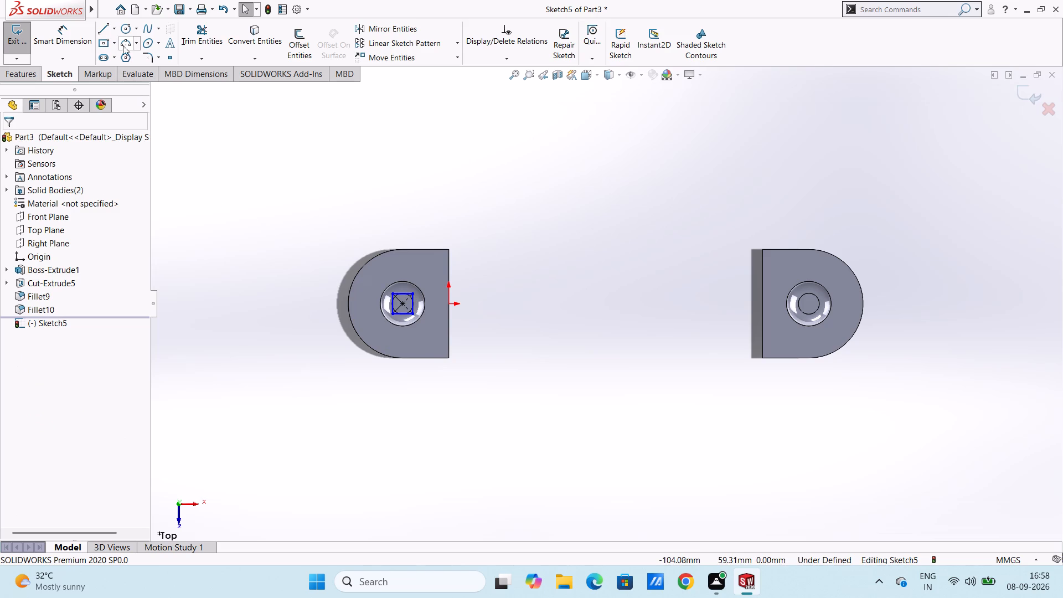
Add a 7 x 7 mm center rectangle to the same sketch, centred on the far end's circular recess.
{"action": "left_click", "coordinate": [106, 41]}
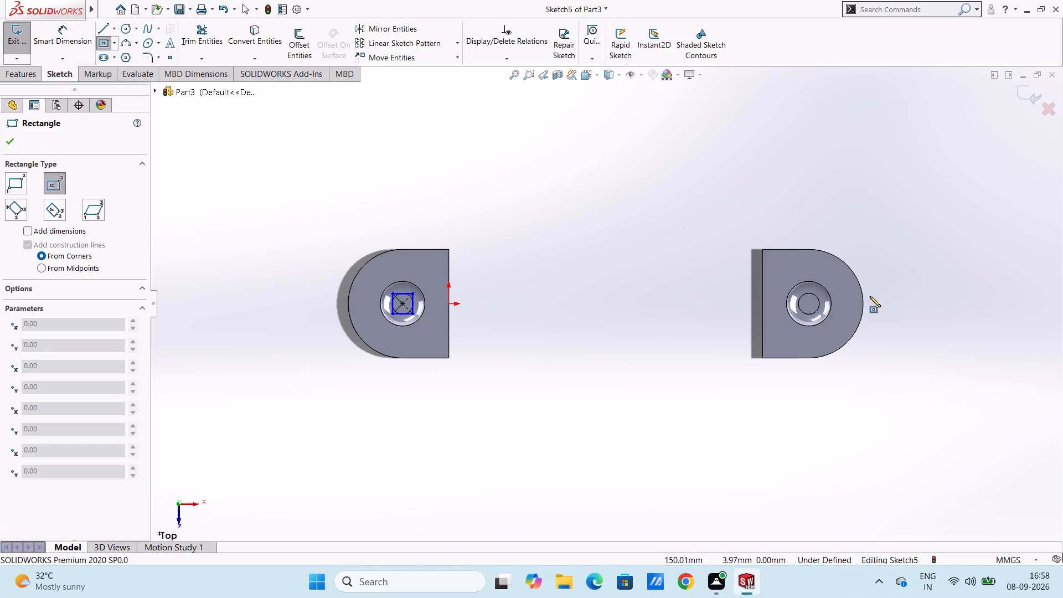
{"action": "left_click", "coordinate": [808, 305]}
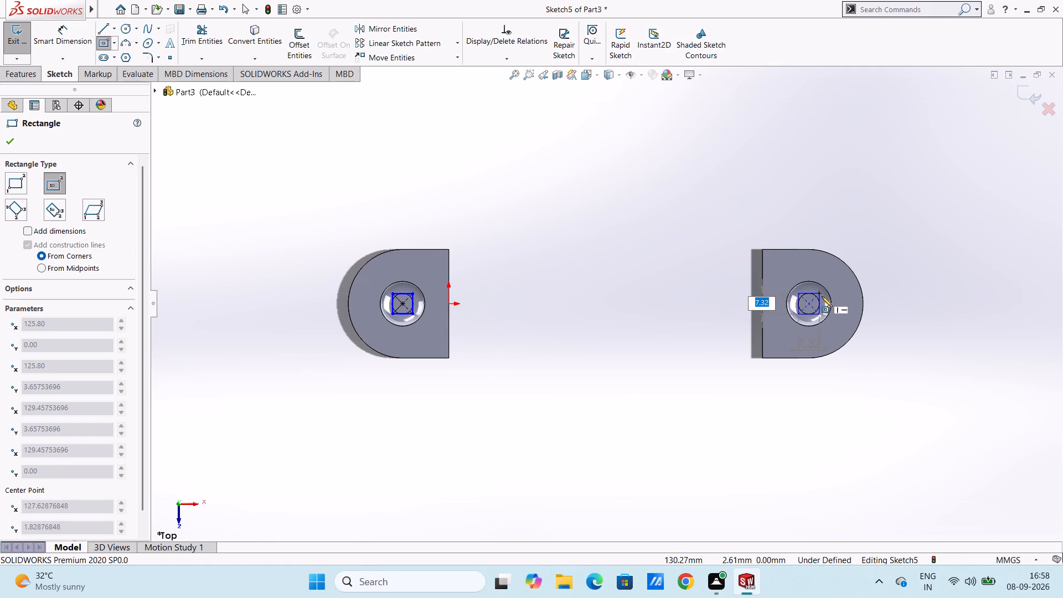
{"action": "key", "text": "7"}
{"action": "key", "text": "Return"}
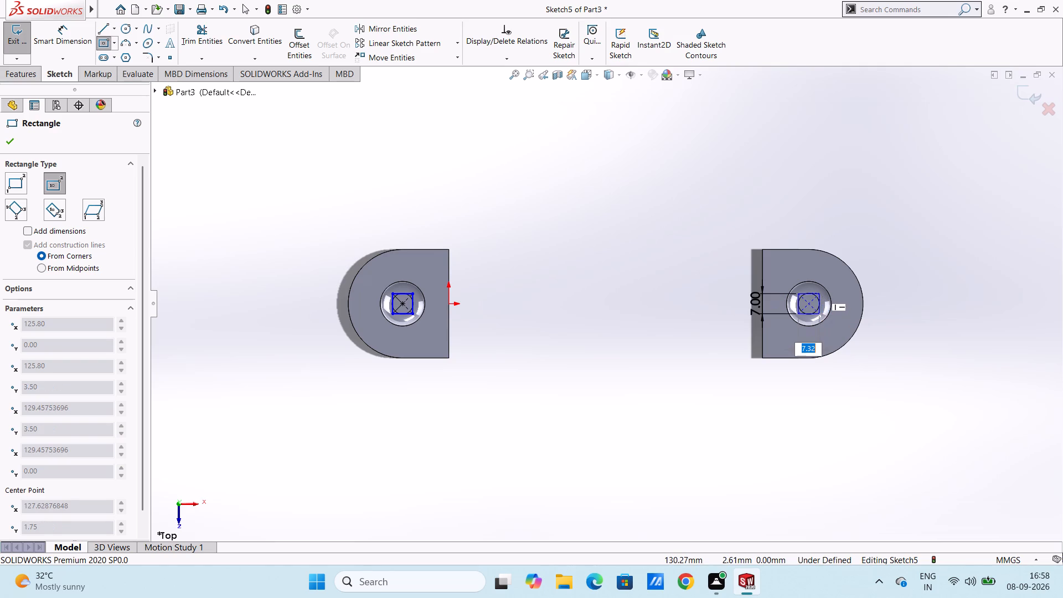
{"action": "key", "text": "7"}
{"action": "key", "text": "Return"}
{"action": "key", "text": "Escape"}
{"action": "key", "text": "Escape"}
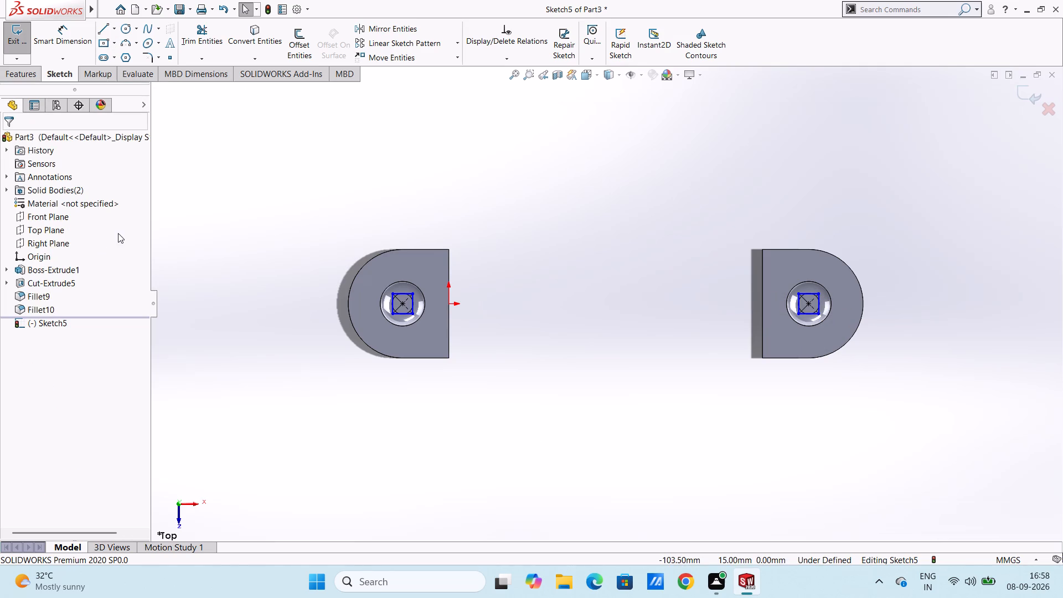
Cut-extrude both 7 mm squares Through All to open square holes in the recess floors of the two ends.
{"action": "left_click", "coordinate": [25, 76]}
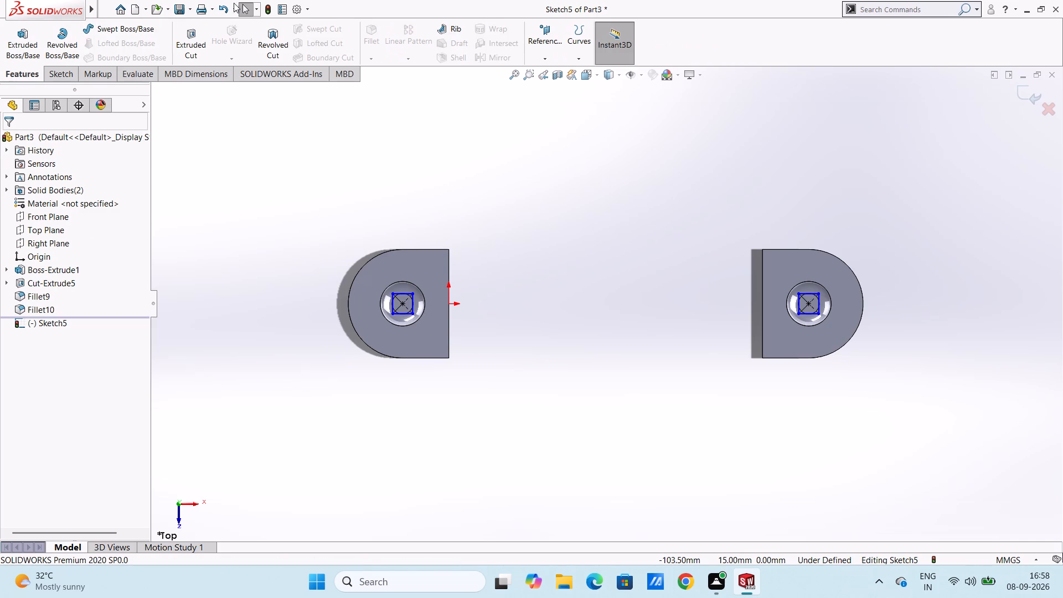
{"action": "left_click", "coordinate": [197, 49]}
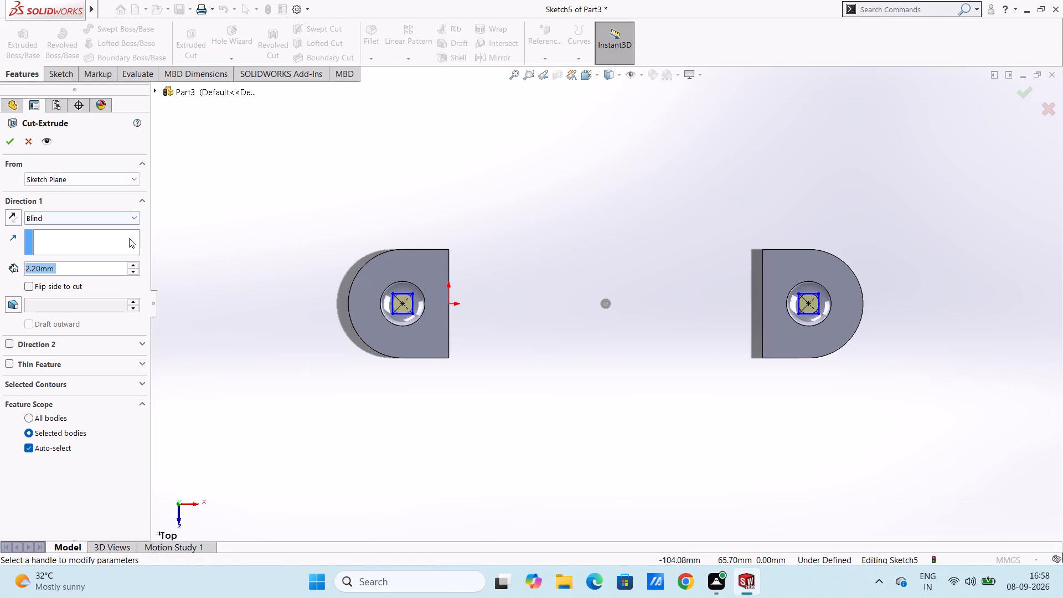
{"action": "left_click", "coordinate": [135, 219]}
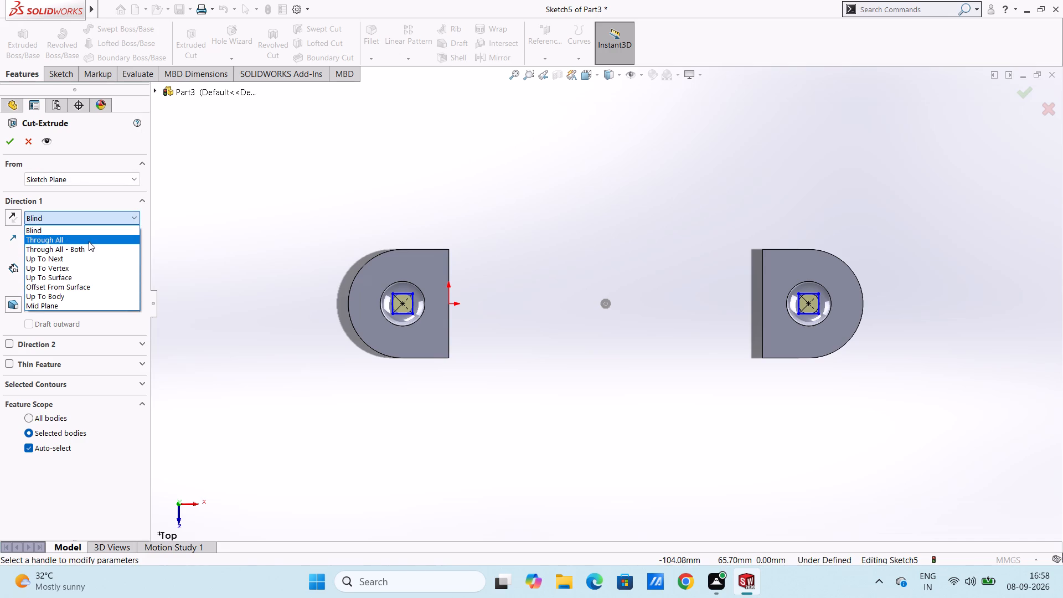
{"action": "left_click", "coordinate": [89, 241]}
{"action": "left_click", "coordinate": [13, 144]}
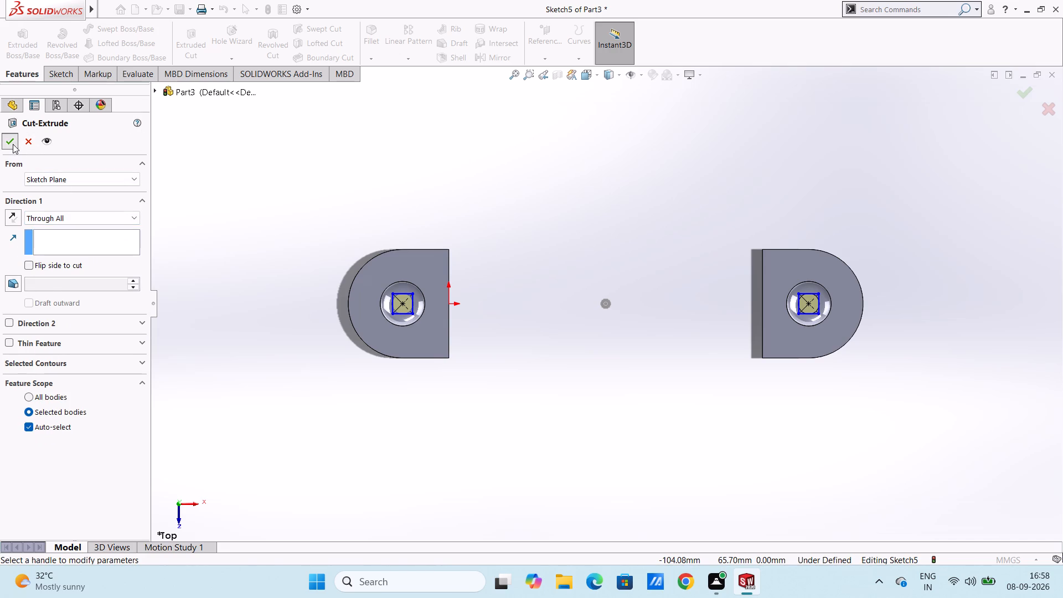
{"action": "left_click", "coordinate": [172, 178]}
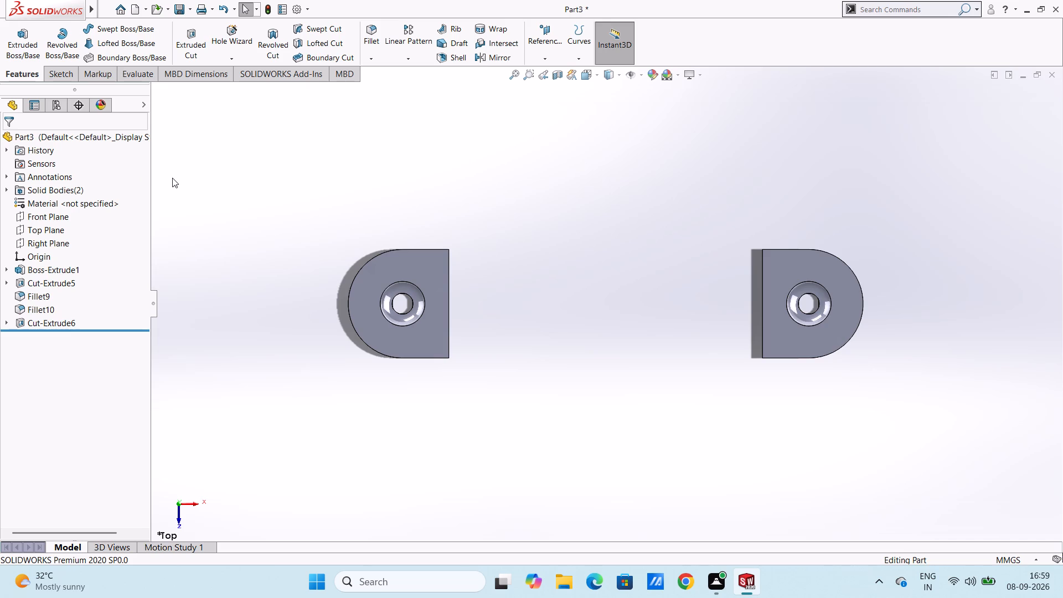
{"action": "key", "text": "ctrl+7"}
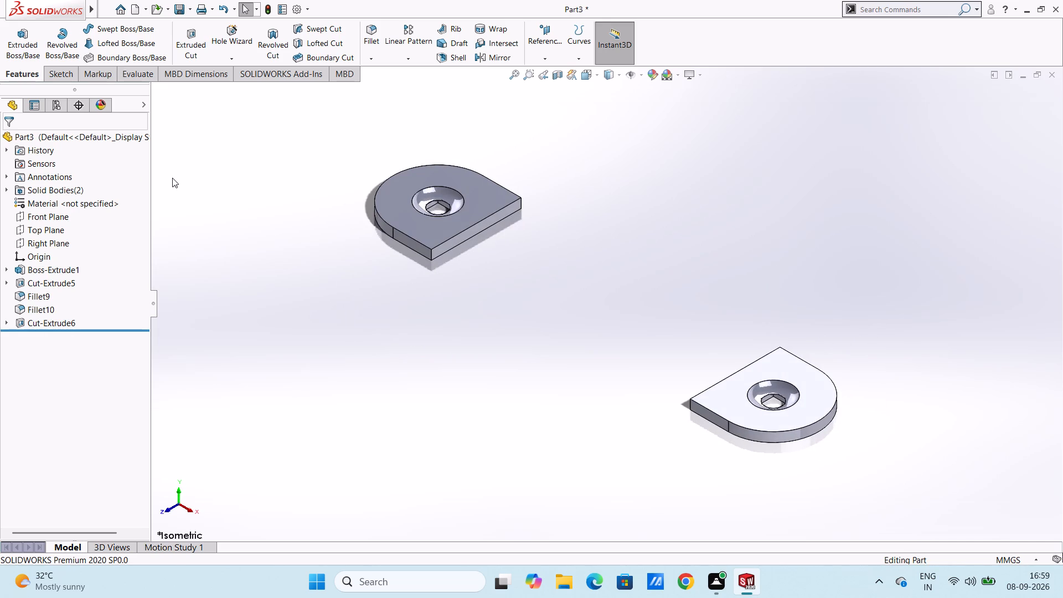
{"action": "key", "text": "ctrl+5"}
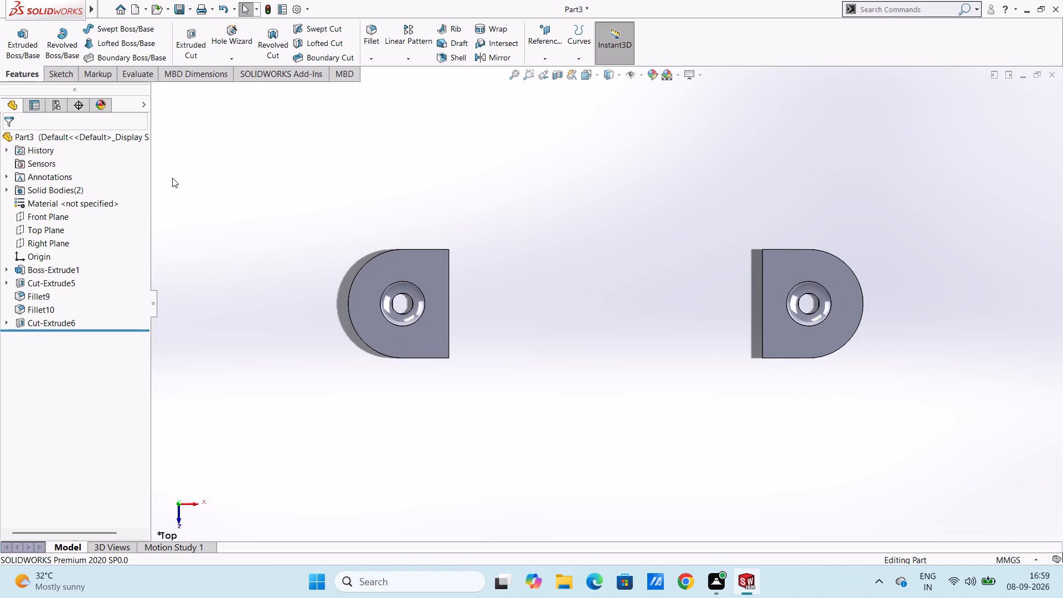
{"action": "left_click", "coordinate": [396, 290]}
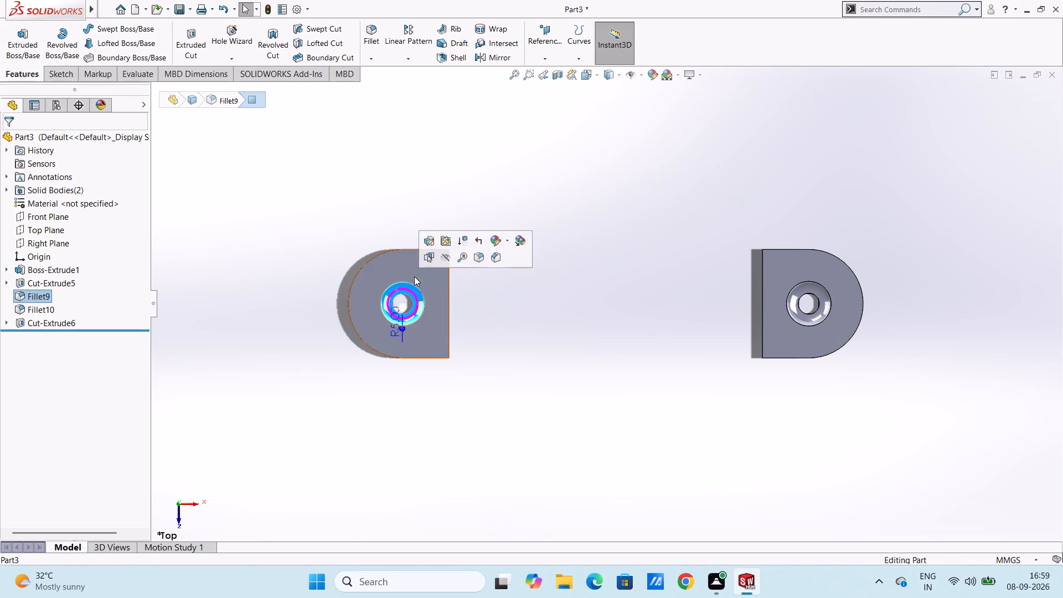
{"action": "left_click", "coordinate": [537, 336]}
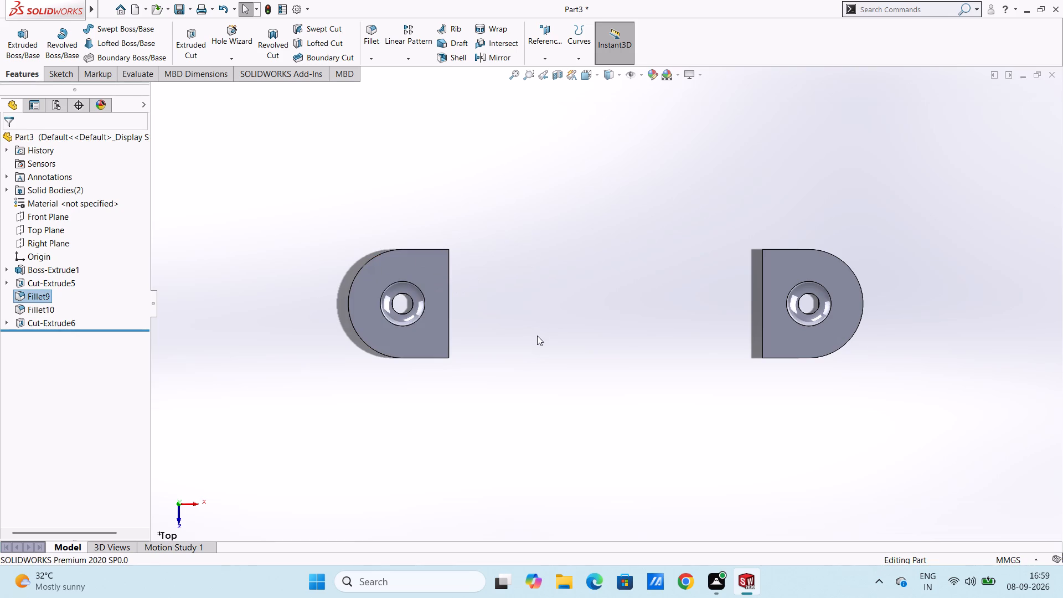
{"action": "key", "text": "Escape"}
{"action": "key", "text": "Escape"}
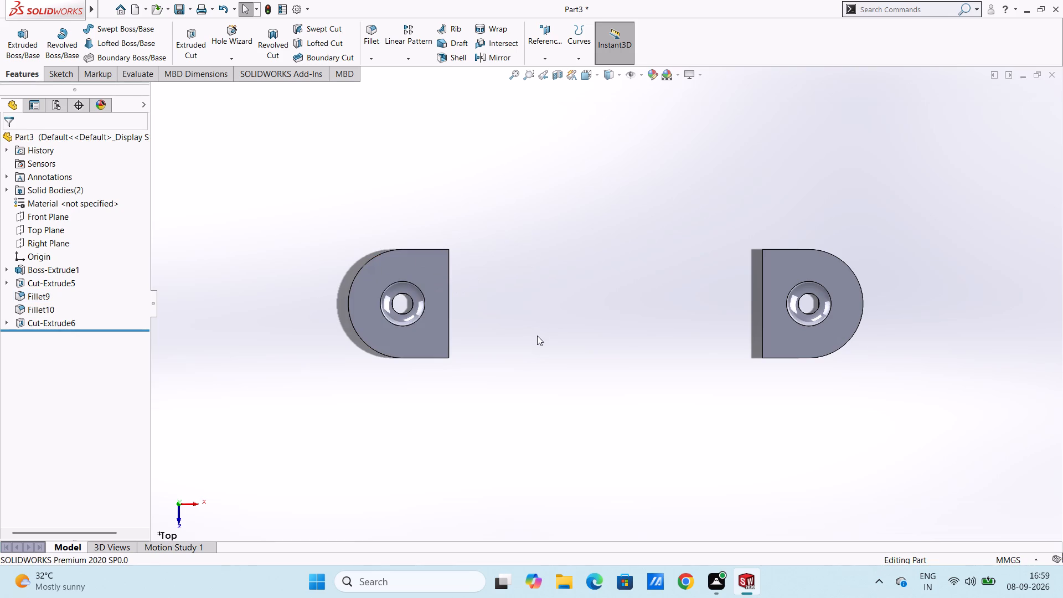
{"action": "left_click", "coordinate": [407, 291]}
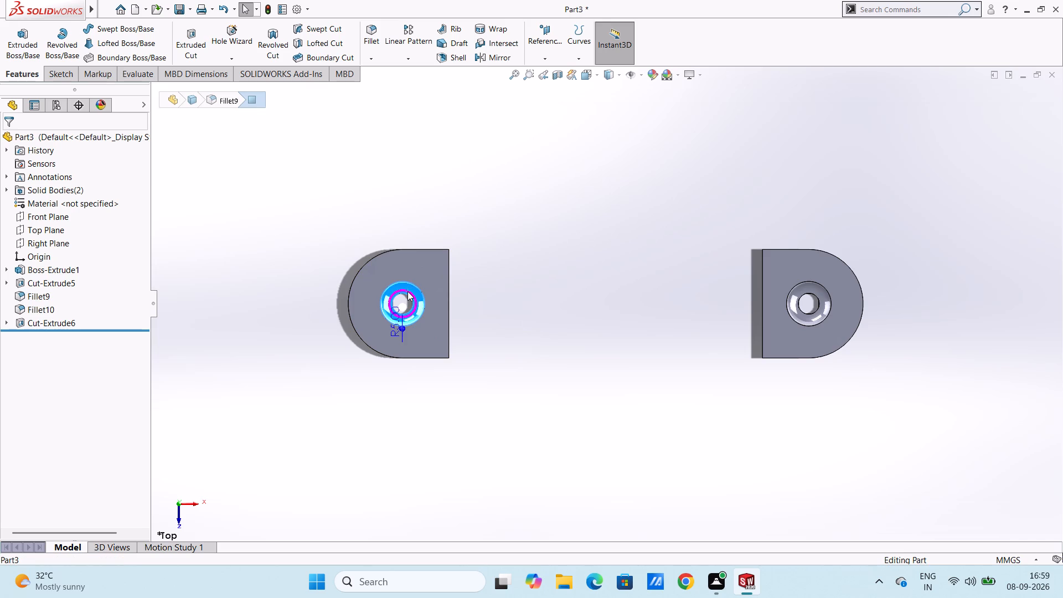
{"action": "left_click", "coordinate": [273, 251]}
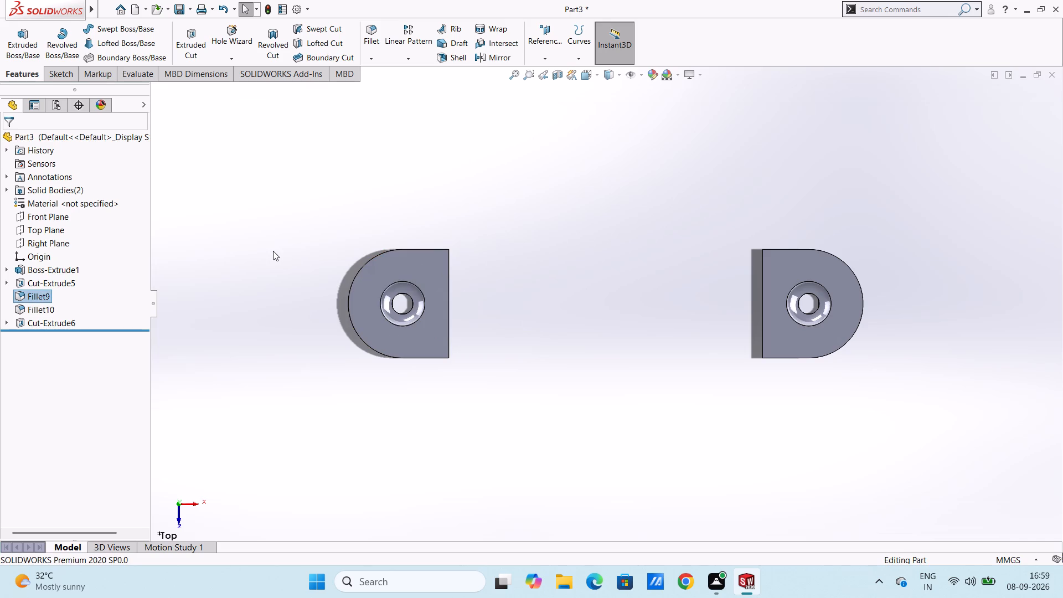
Undo the Through All square cut and the two 7 mm squares drawn in its sketch.
{"action": "key", "text": "ctrl+z"}
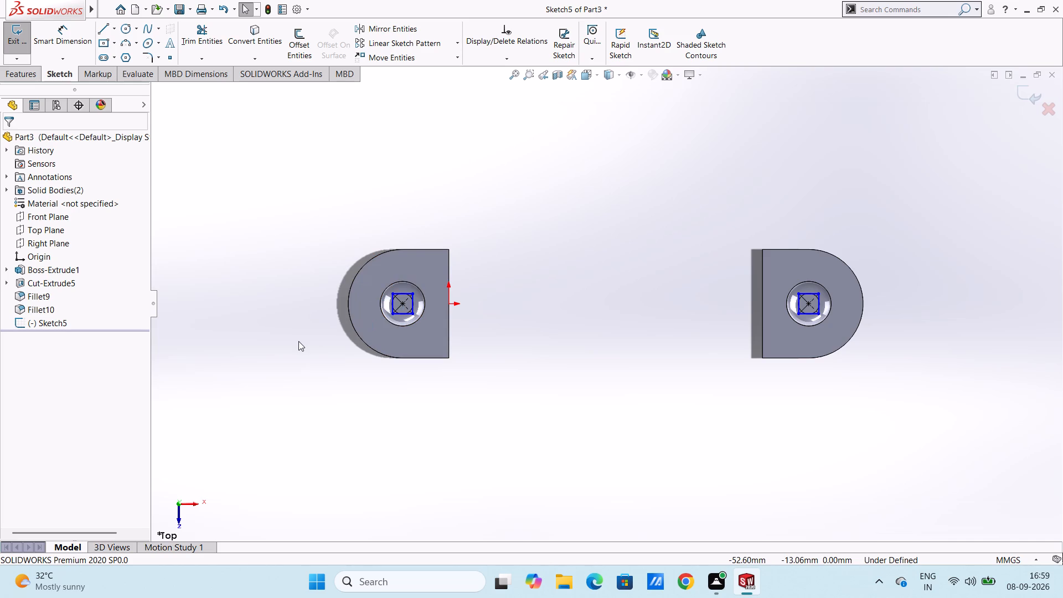
{"action": "key", "text": "ctrl+z"}
{"action": "key", "text": "ctrl+z"}
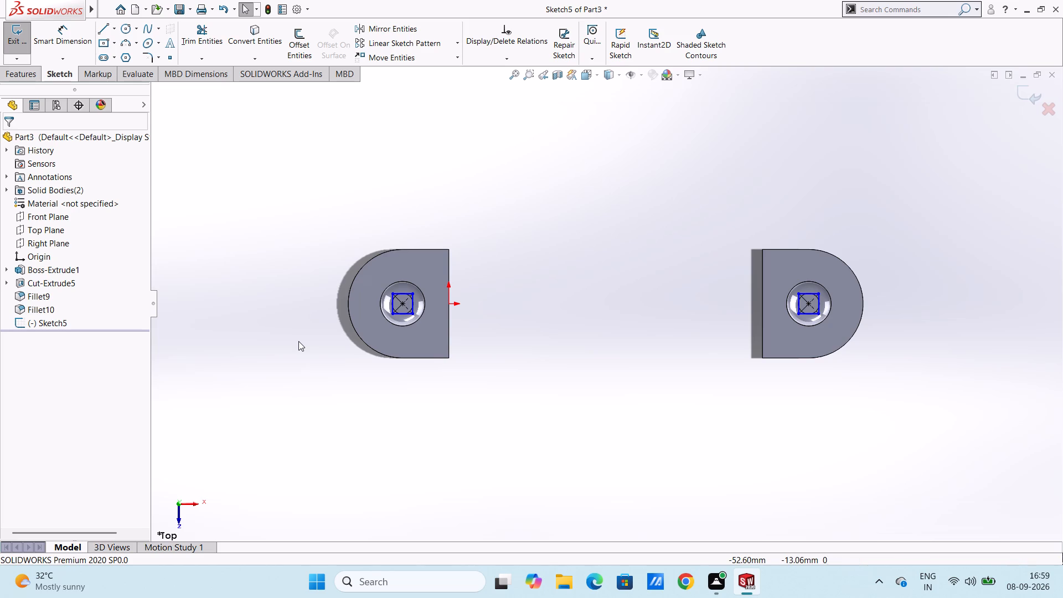
{"action": "key", "text": "ctrl+z"}
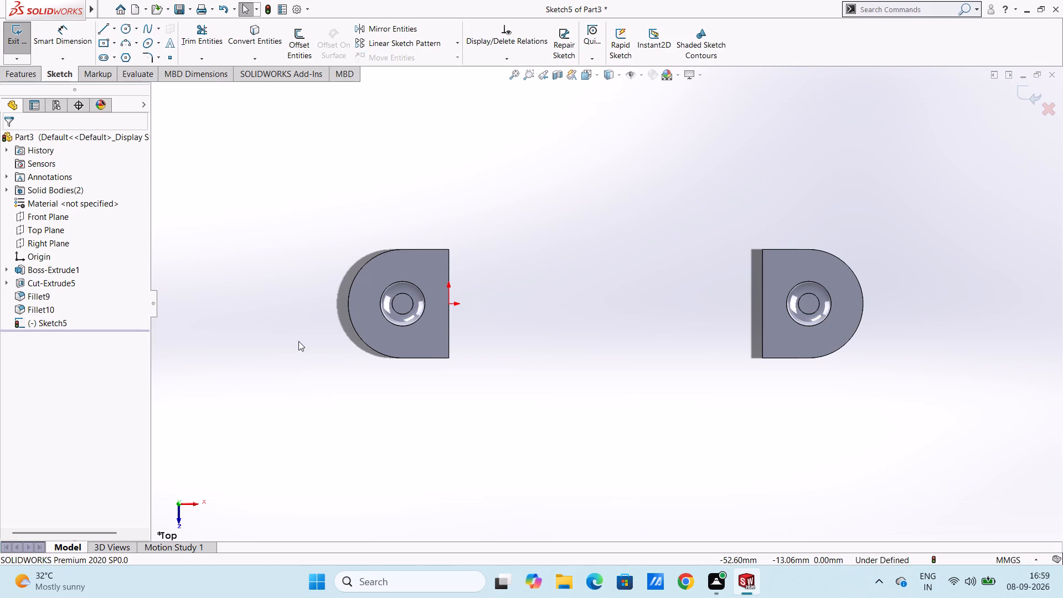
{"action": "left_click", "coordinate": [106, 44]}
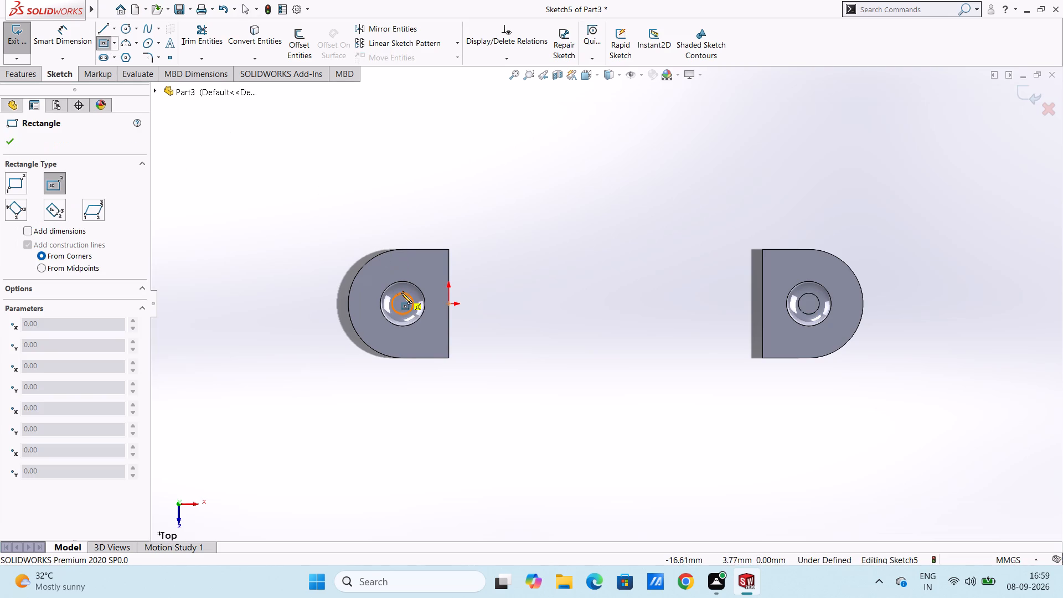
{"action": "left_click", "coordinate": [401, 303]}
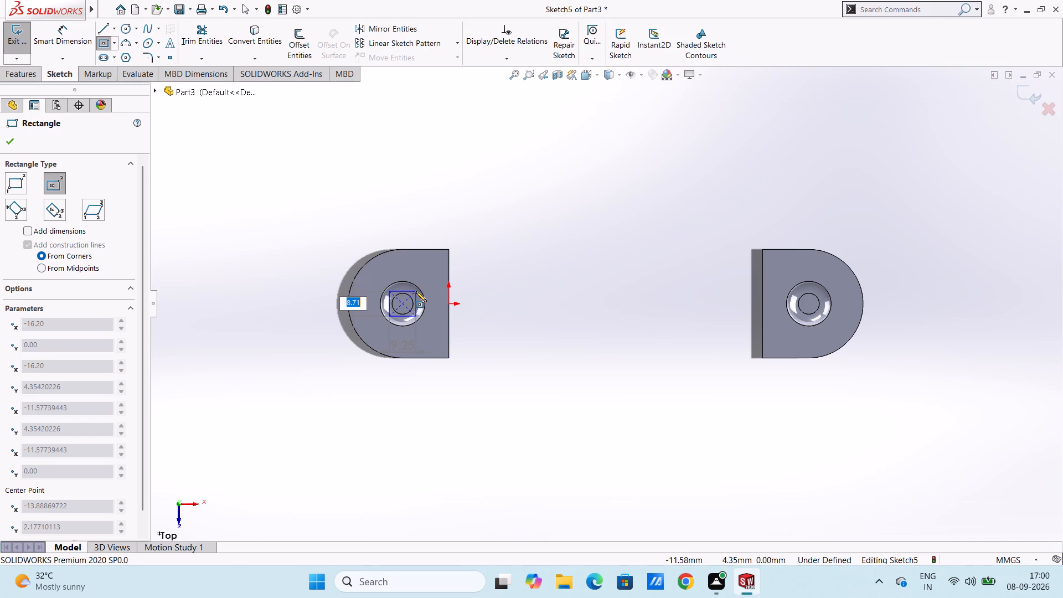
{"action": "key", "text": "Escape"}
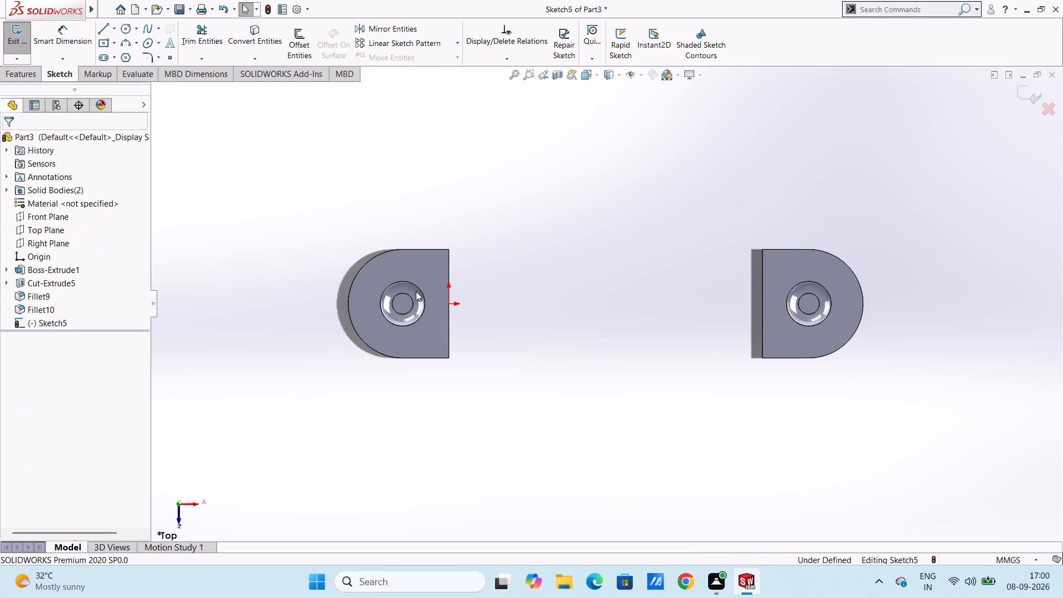
Undo the empty recess-floor sketch, both recess fillets and the circular recess cut, back to the sketch with the 15.6 mm circles.
{"action": "key", "text": "ctrl+z"}
{"action": "key", "text": "ctrl+z"}
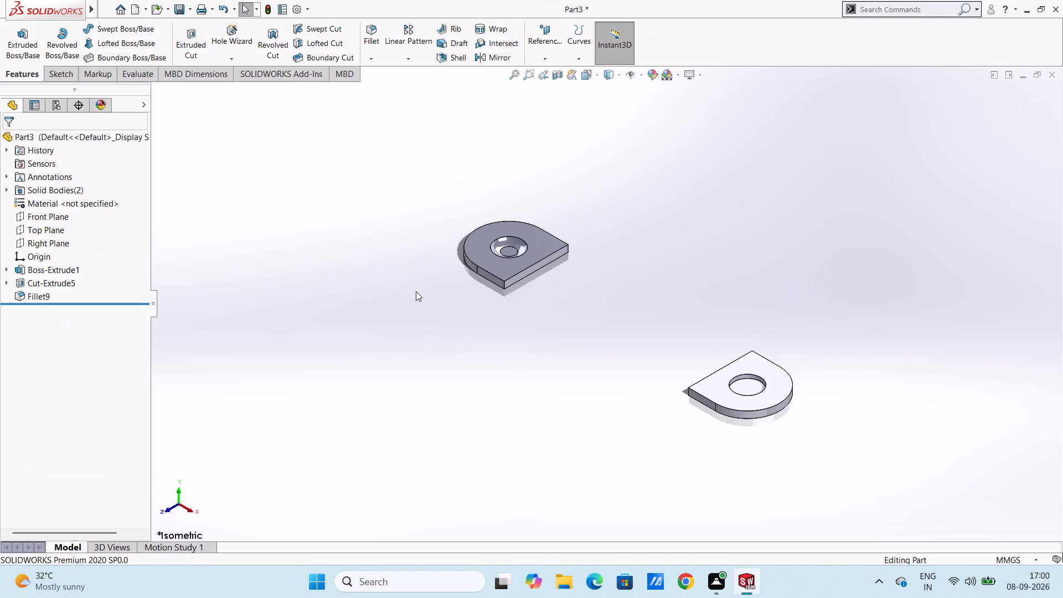
{"action": "key", "text": "ctrl+z"}
{"action": "key", "text": "ctrl+z"}
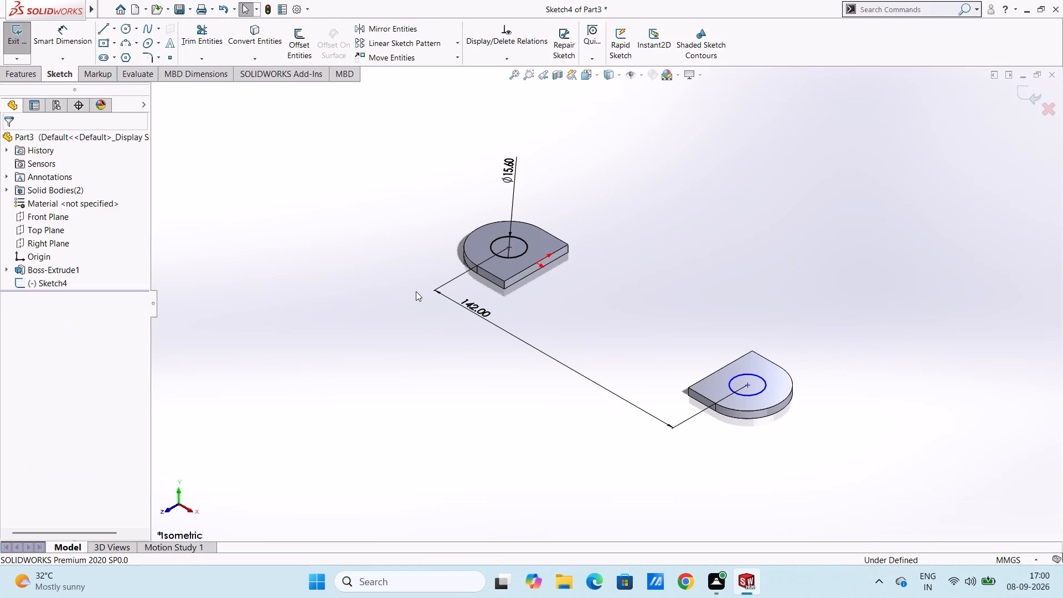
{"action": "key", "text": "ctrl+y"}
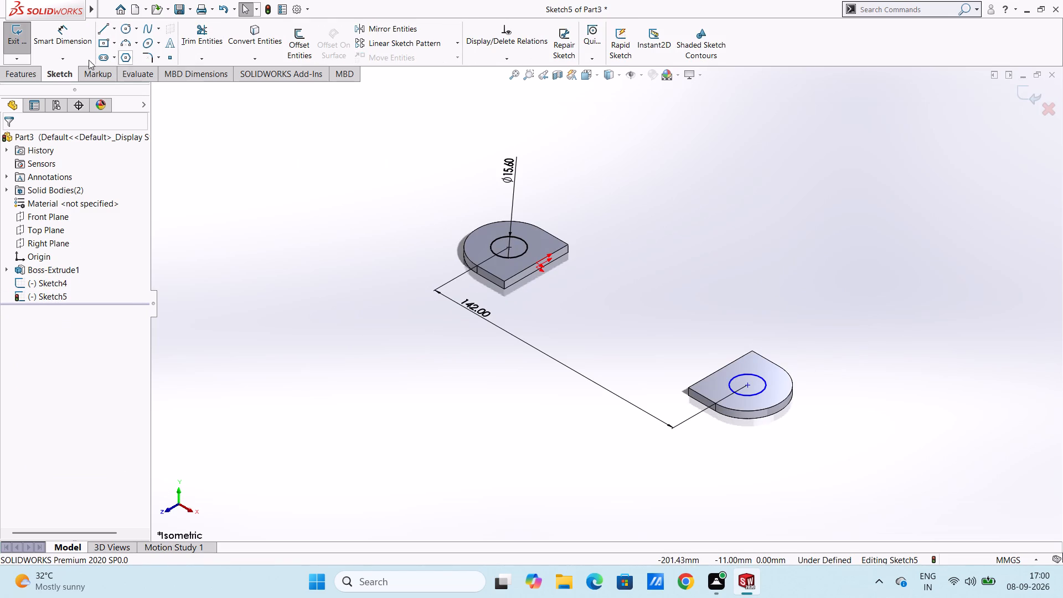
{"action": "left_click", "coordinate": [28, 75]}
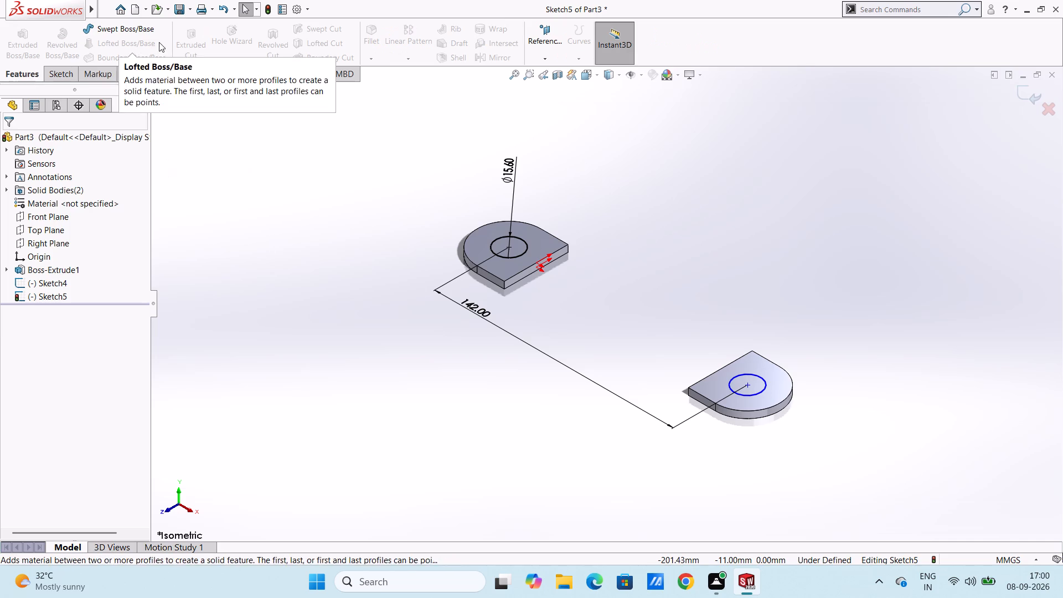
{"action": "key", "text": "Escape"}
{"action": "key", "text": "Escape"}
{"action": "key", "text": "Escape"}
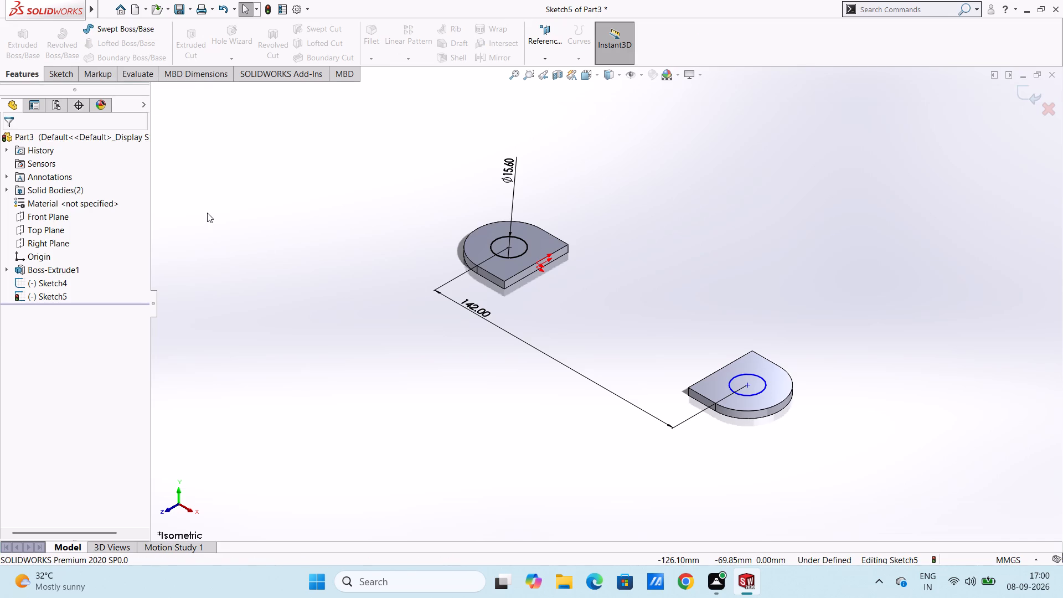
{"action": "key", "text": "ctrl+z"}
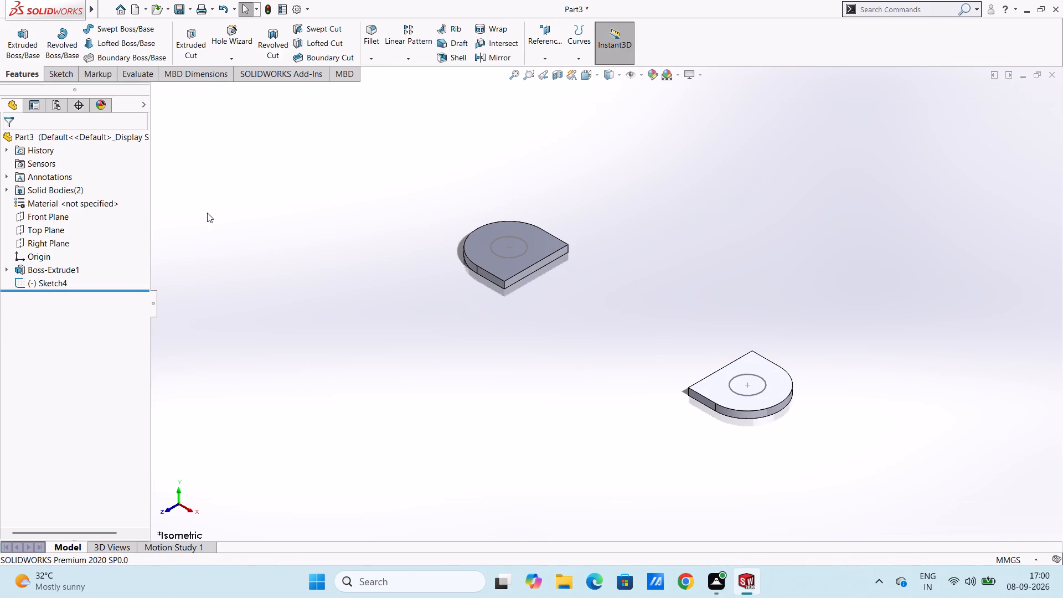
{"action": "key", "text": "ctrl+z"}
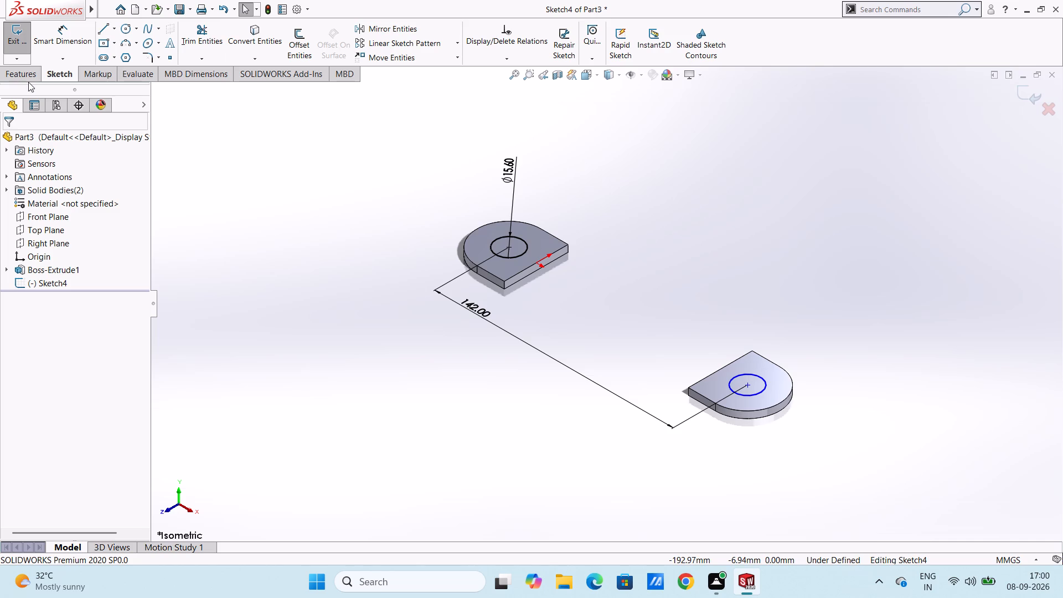
Cut-extrude the two 15.6 mm circles Blind to a depth of 2.20 mm to form the recesses in both ends.
{"action": "left_click", "coordinate": [27, 80]}
{"action": "left_click", "coordinate": [199, 34]}
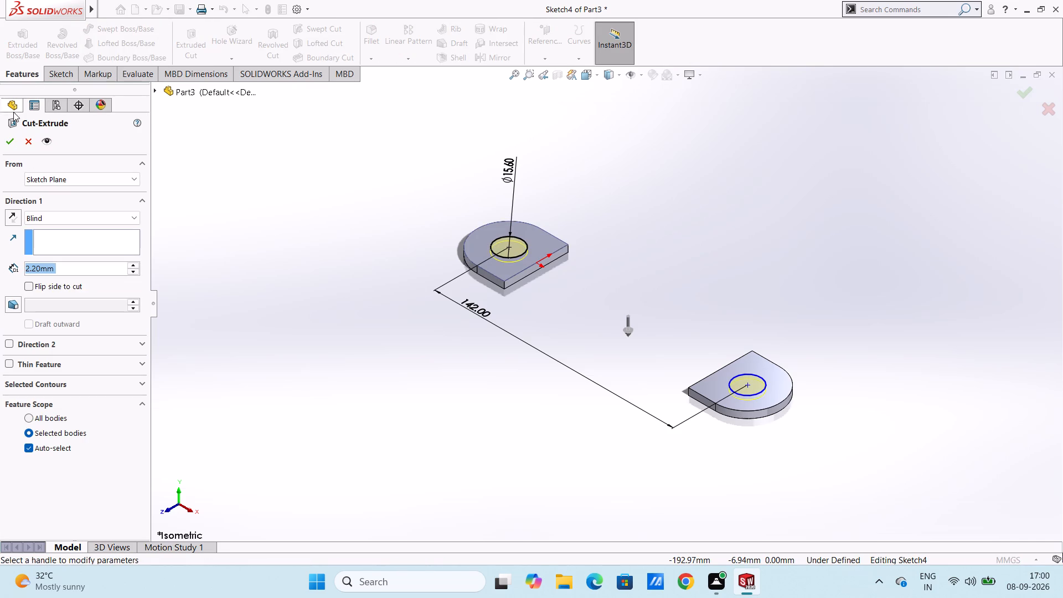
{"action": "left_click", "coordinate": [7, 142]}
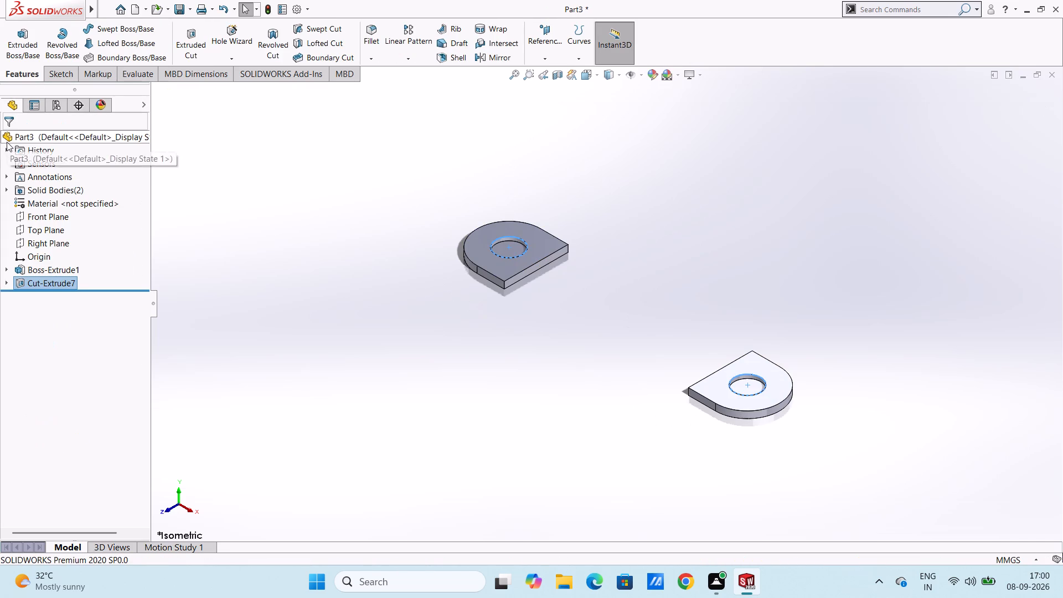
{"action": "left_click", "coordinate": [345, 174]}
Sketch a 7 x 7 mm center rectangle on the recess floor of the end beside the origin, centred on the recess.
{"action": "key", "text": "ctrl+5"}
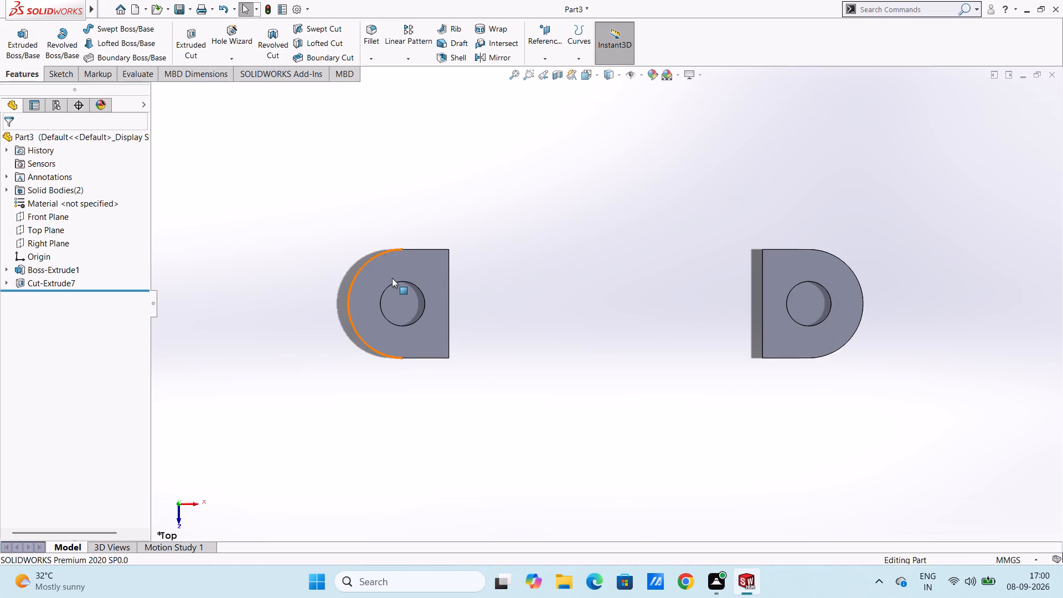
{"action": "left_click", "coordinate": [402, 308]}
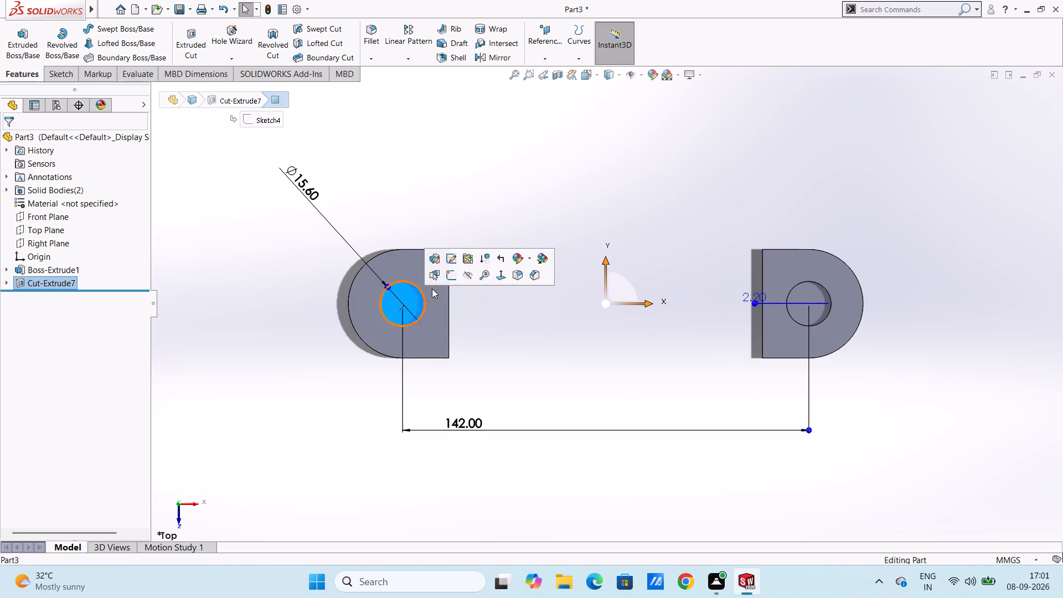
{"action": "left_click", "coordinate": [451, 280]}
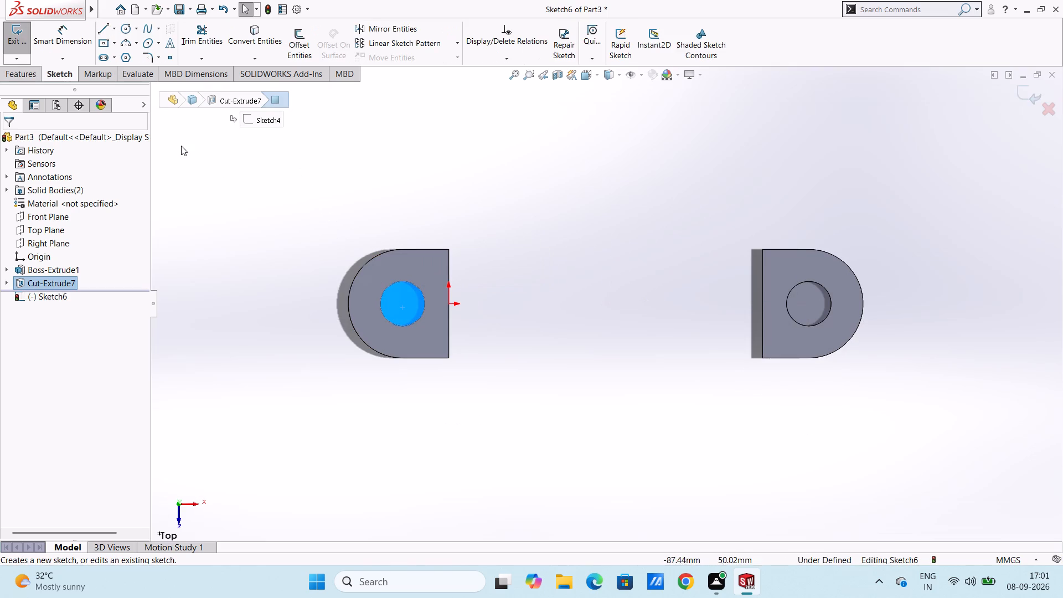
{"action": "left_click", "coordinate": [100, 40]}
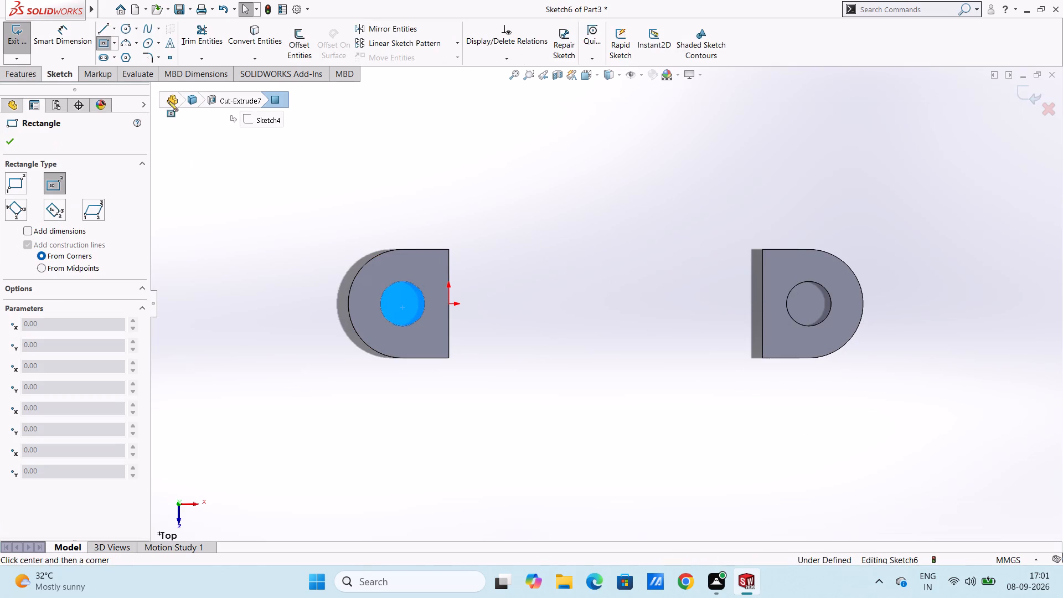
{"action": "left_click", "coordinate": [401, 303]}
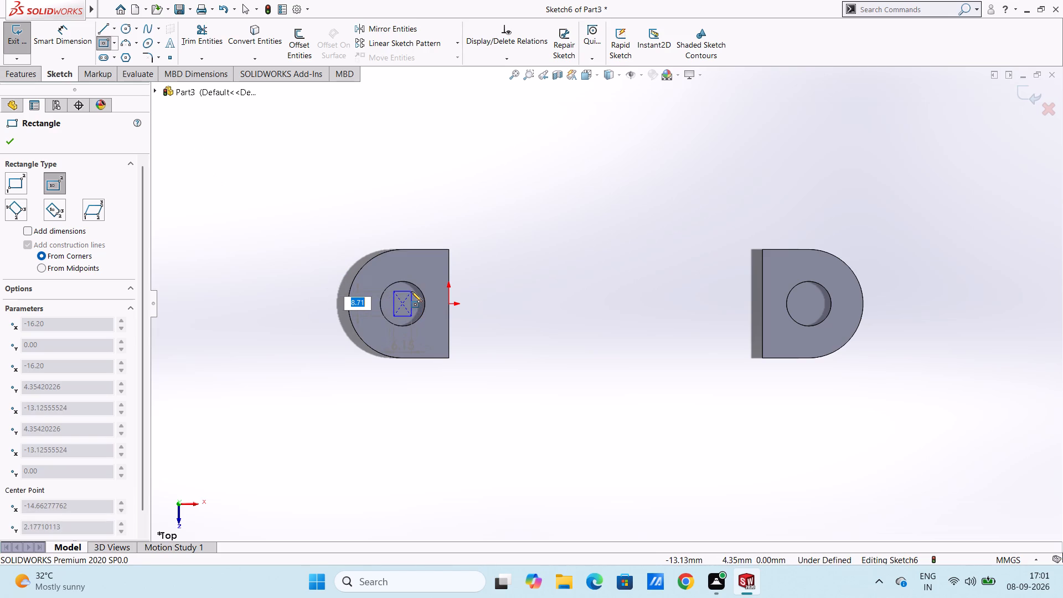
{"action": "key", "text": "7"}
{"action": "key", "text": "Return"}
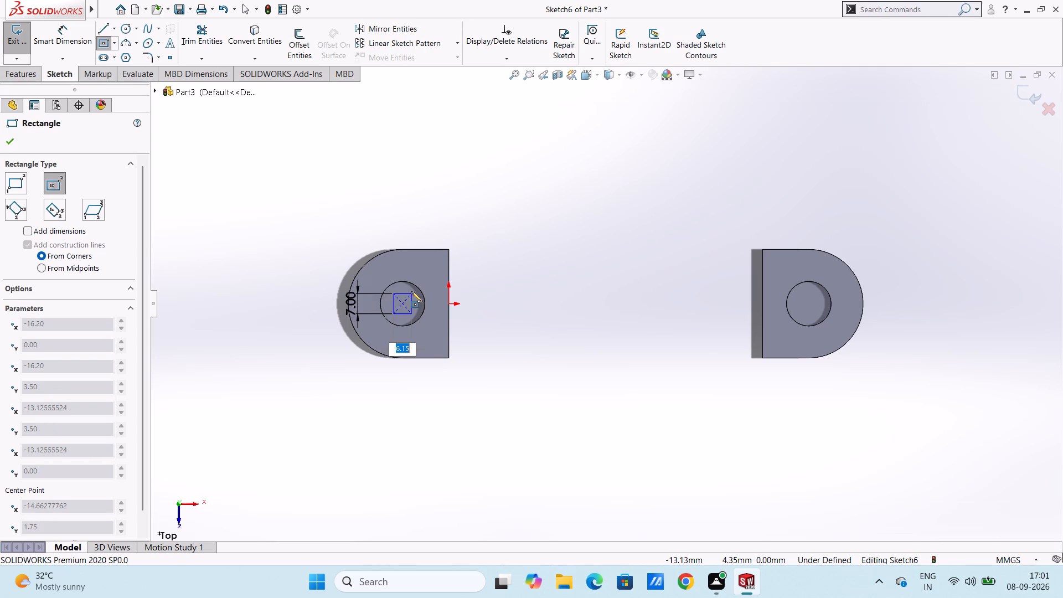
{"action": "key", "text": "7"}
{"action": "key", "text": "Return"}
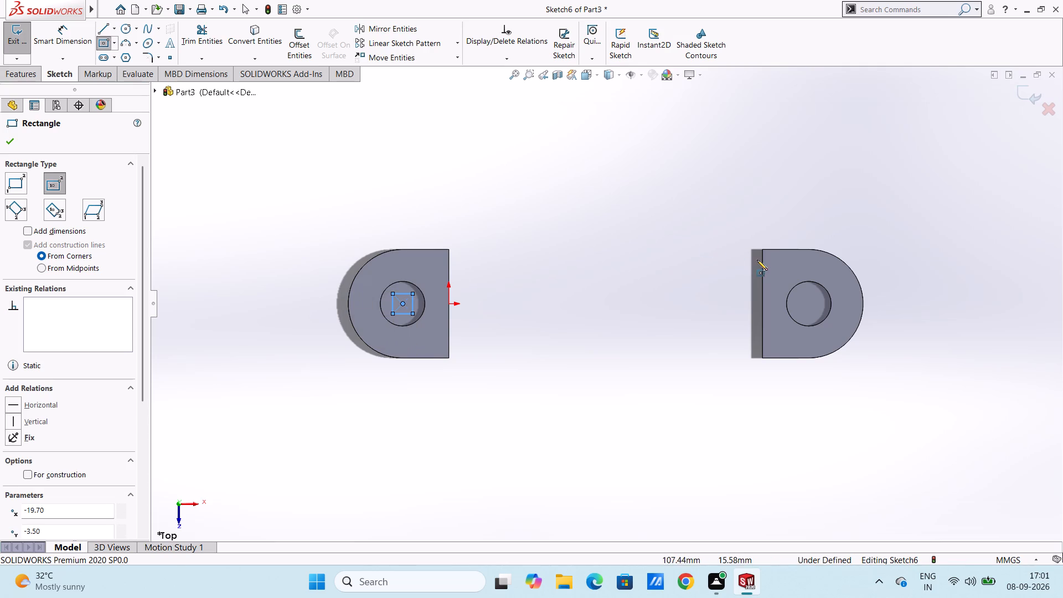
Add a 7 x 7 mm center rectangle to the same sketch, centred on the far end's circular recess.
{"action": "left_click", "coordinate": [808, 305]}
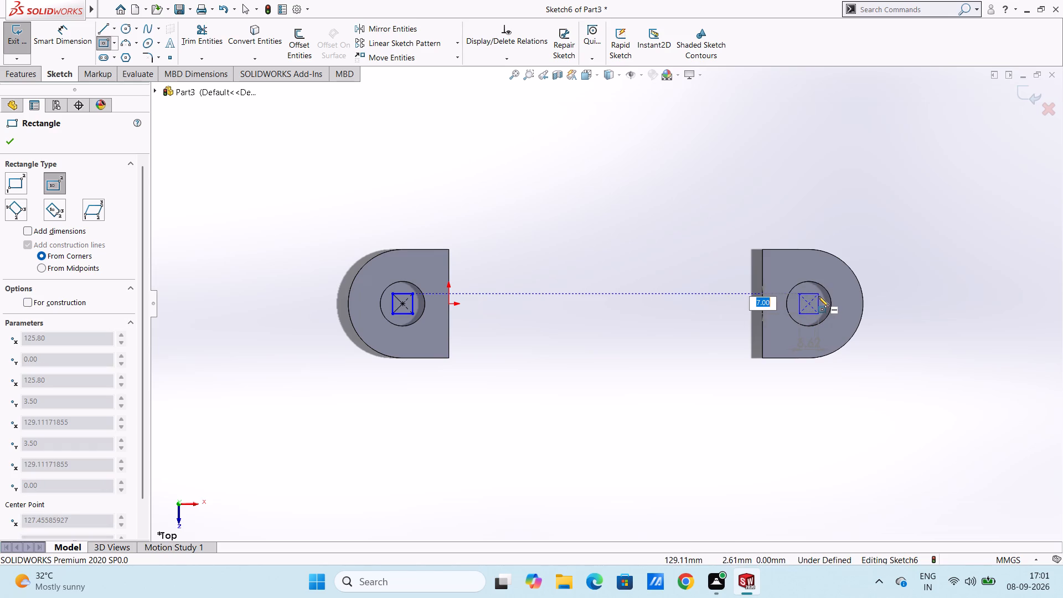
{"action": "key", "text": "Return"}
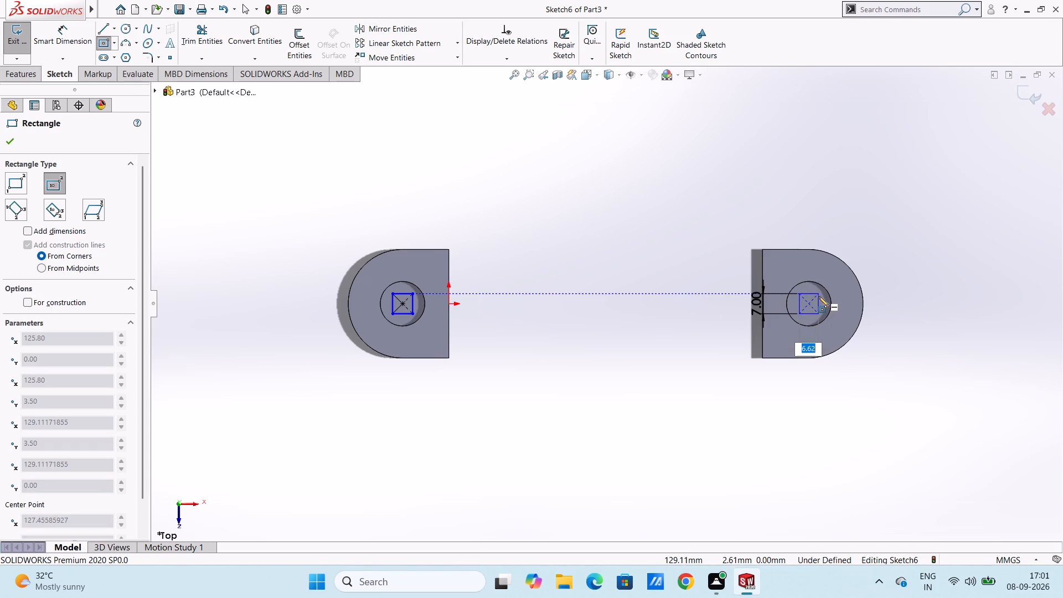
{"action": "key", "text": "7"}
{"action": "key", "text": "Return"}
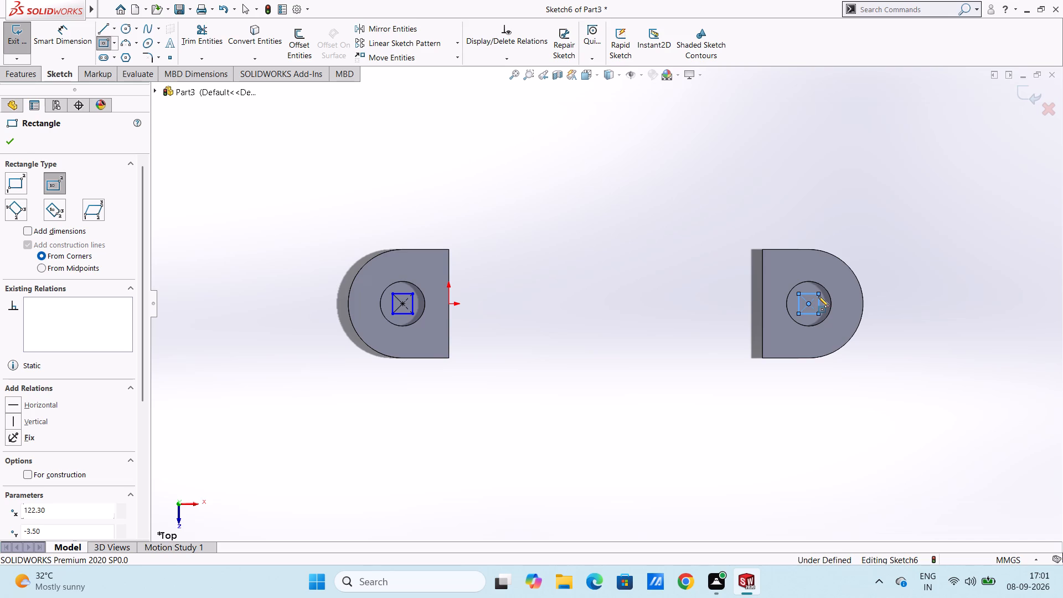
{"action": "key", "text": "Escape"}
{"action": "key", "text": "Escape"}
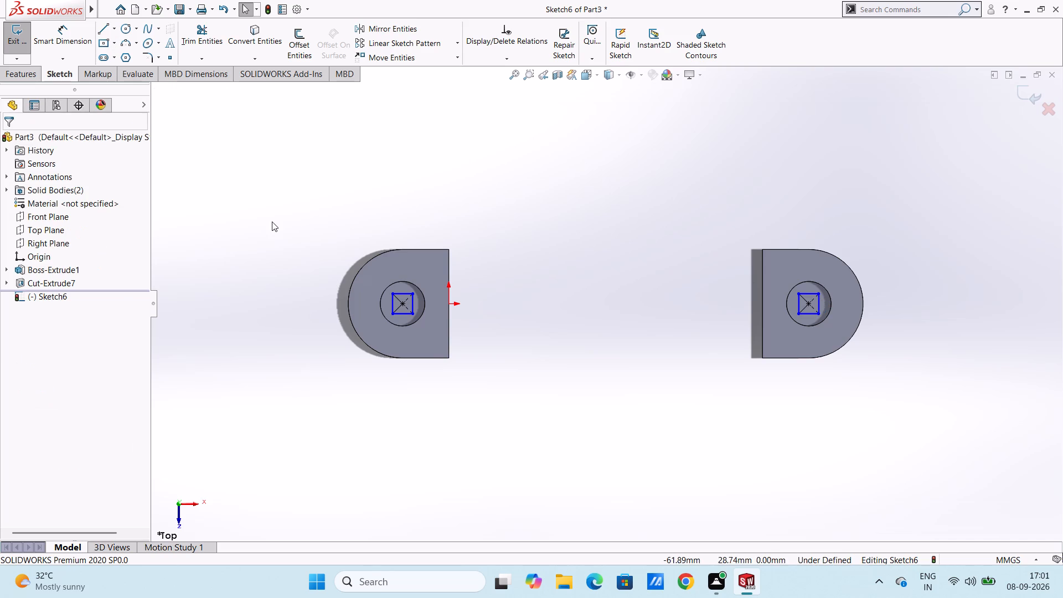
Cut-extrude the two 7 x 7 mm squares Through All to make square holes in both ends.
{"action": "left_click", "coordinate": [34, 81]}
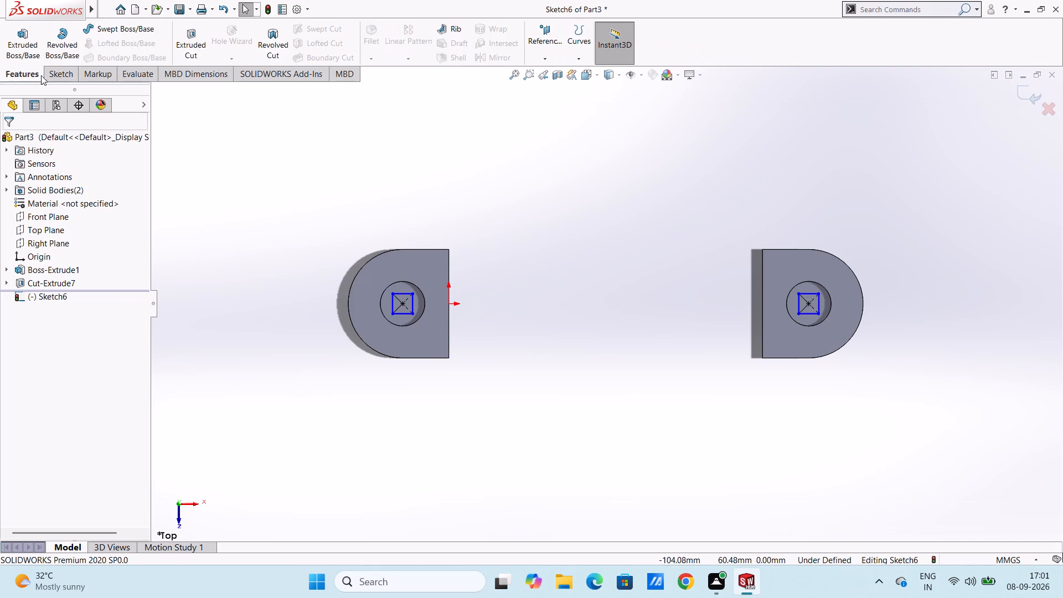
{"action": "left_click", "coordinate": [192, 37]}
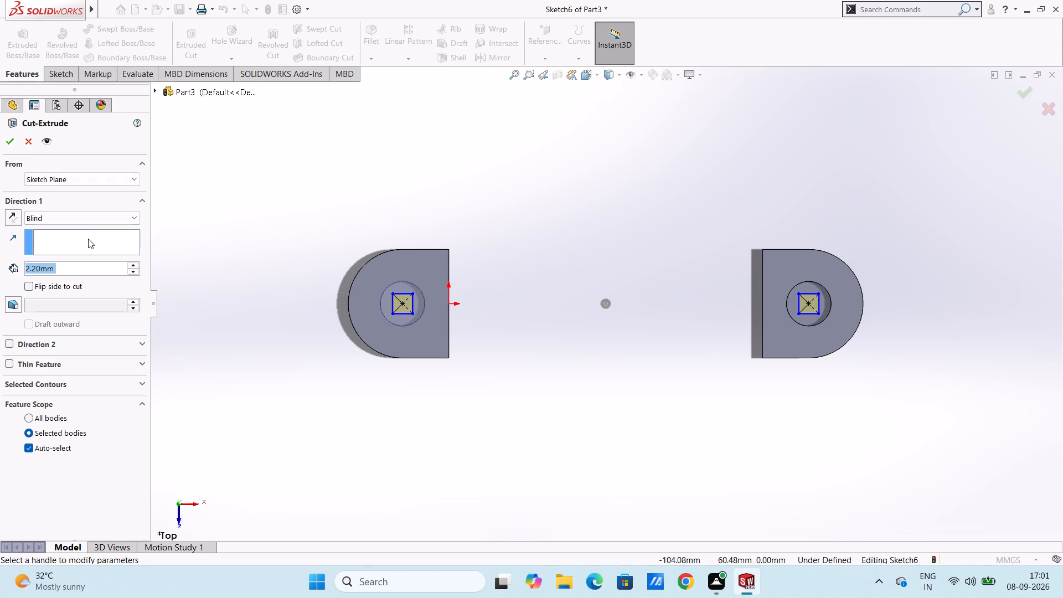
{"action": "left_click", "coordinate": [135, 218]}
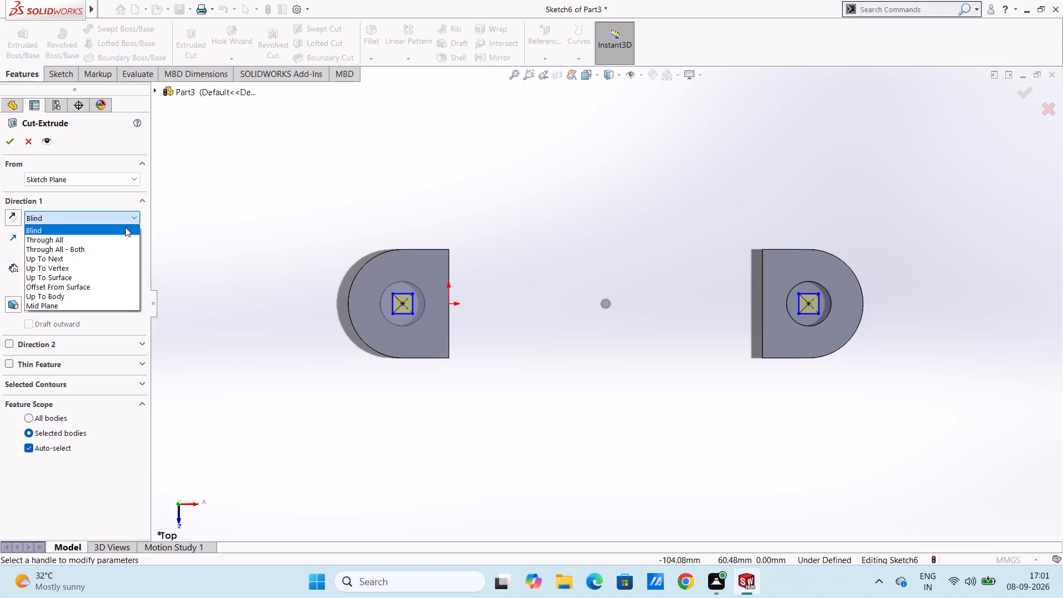
{"action": "left_click", "coordinate": [92, 241]}
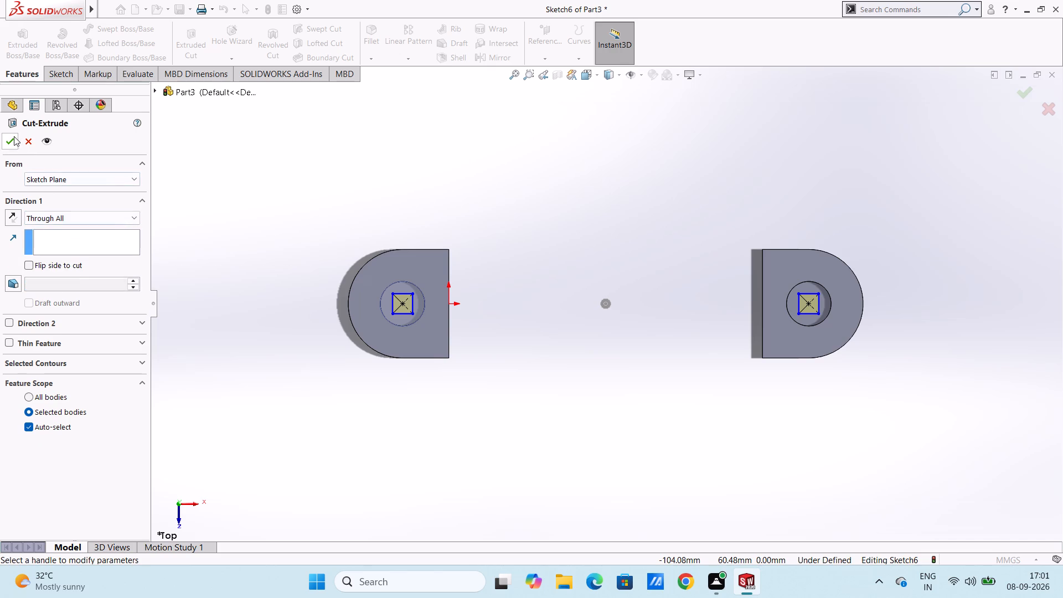
{"action": "left_click", "coordinate": [11, 138]}
{"action": "left_click", "coordinate": [291, 285]}
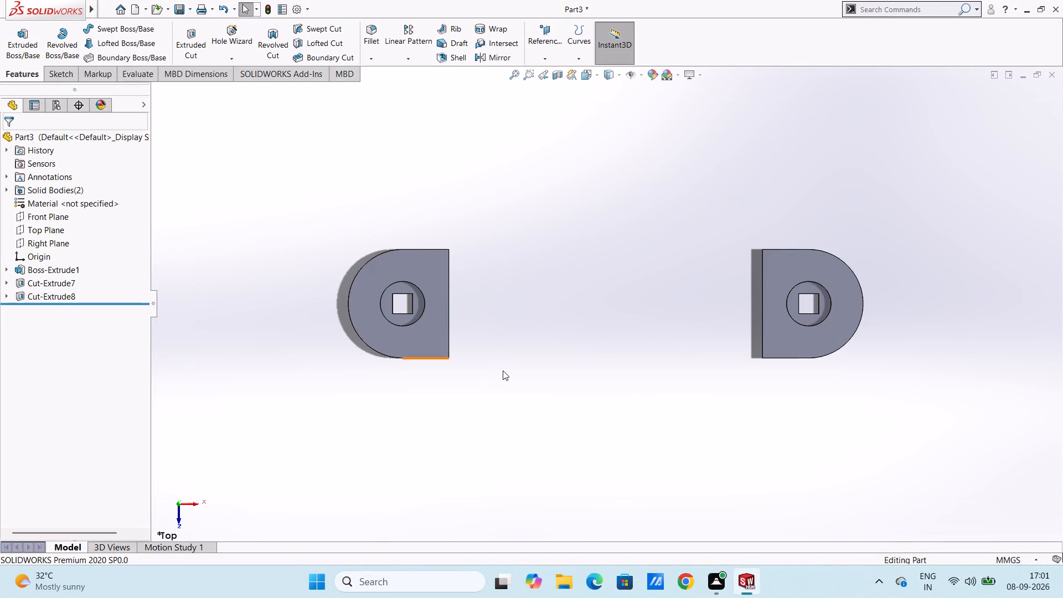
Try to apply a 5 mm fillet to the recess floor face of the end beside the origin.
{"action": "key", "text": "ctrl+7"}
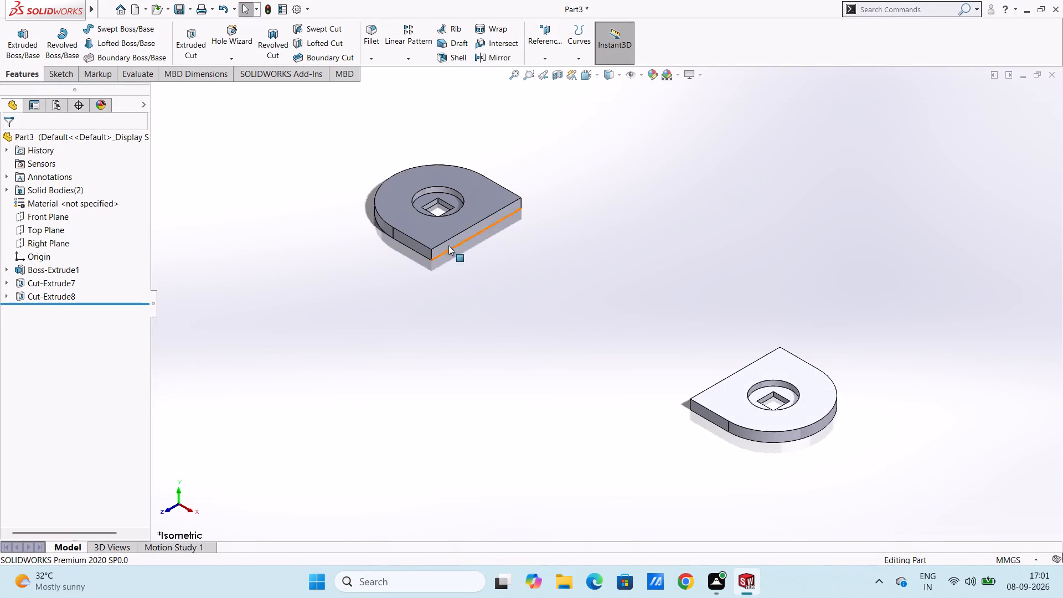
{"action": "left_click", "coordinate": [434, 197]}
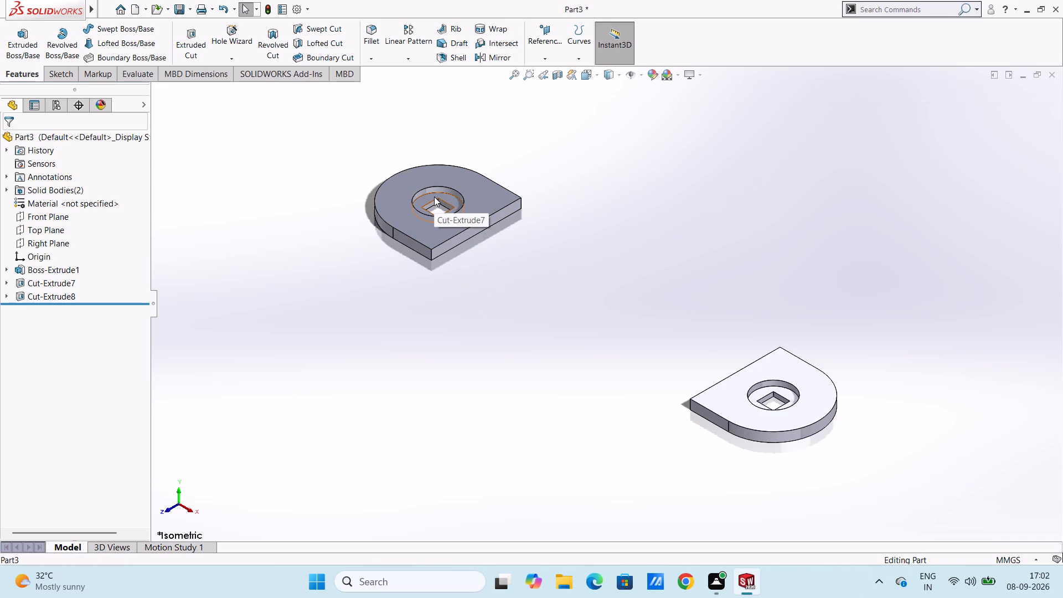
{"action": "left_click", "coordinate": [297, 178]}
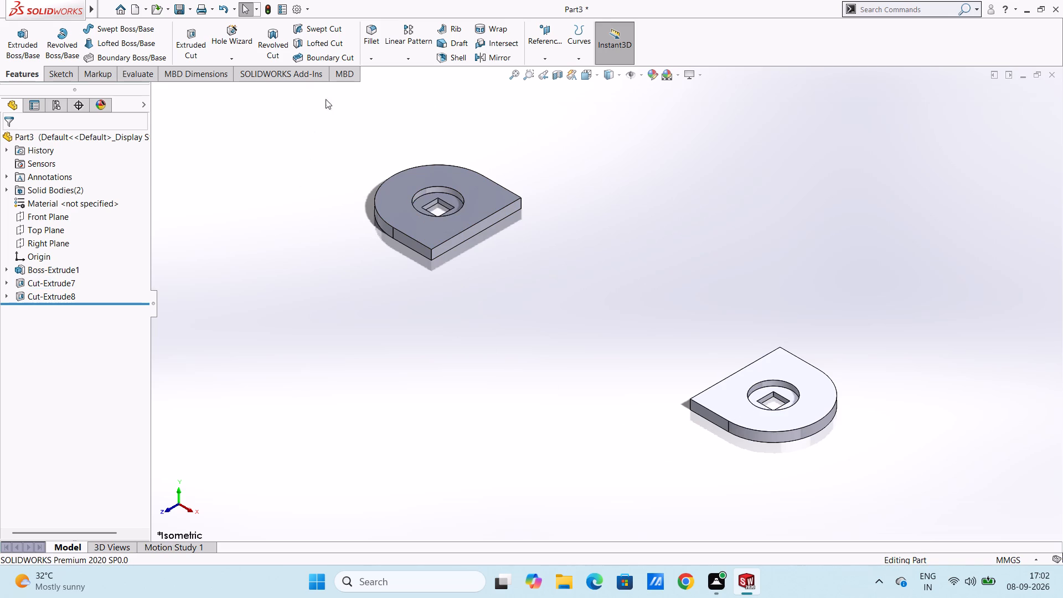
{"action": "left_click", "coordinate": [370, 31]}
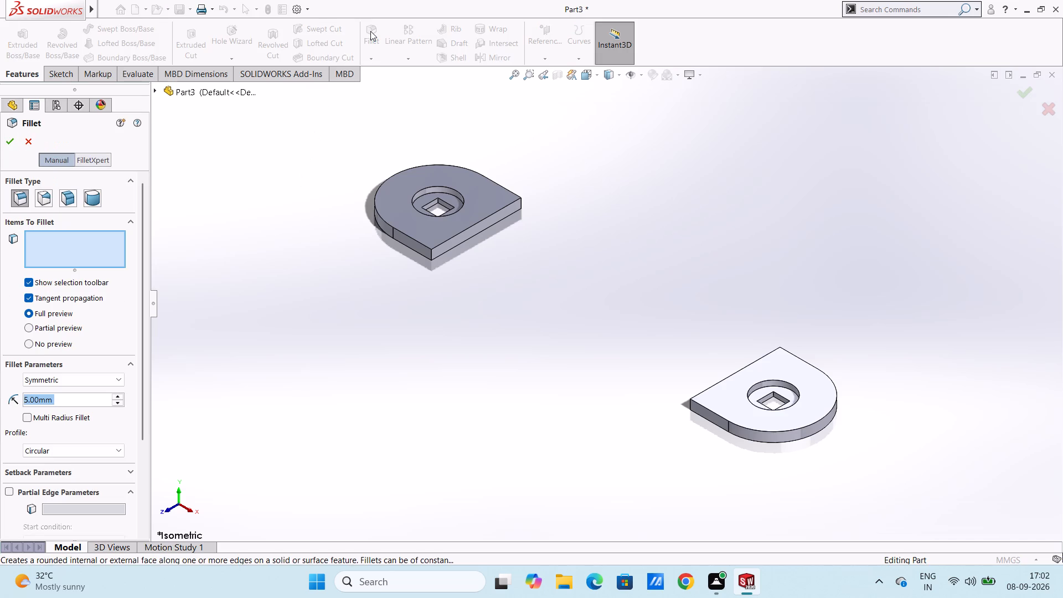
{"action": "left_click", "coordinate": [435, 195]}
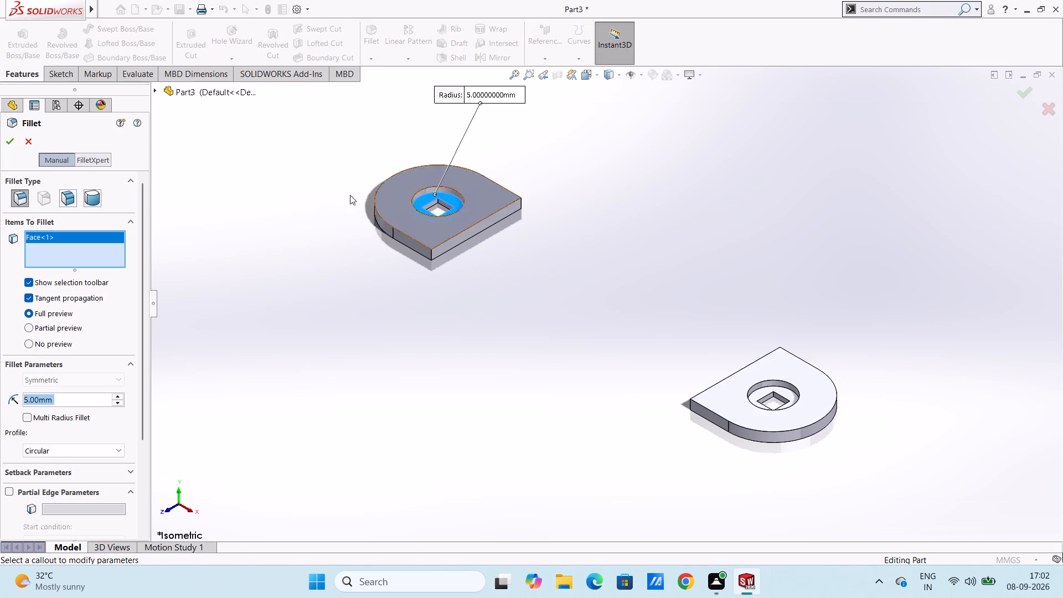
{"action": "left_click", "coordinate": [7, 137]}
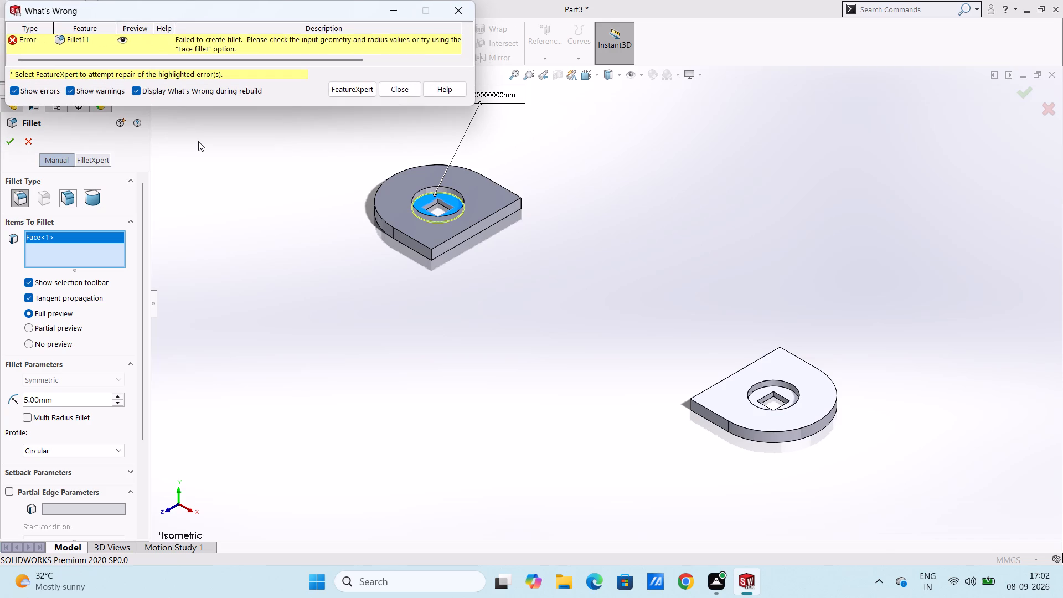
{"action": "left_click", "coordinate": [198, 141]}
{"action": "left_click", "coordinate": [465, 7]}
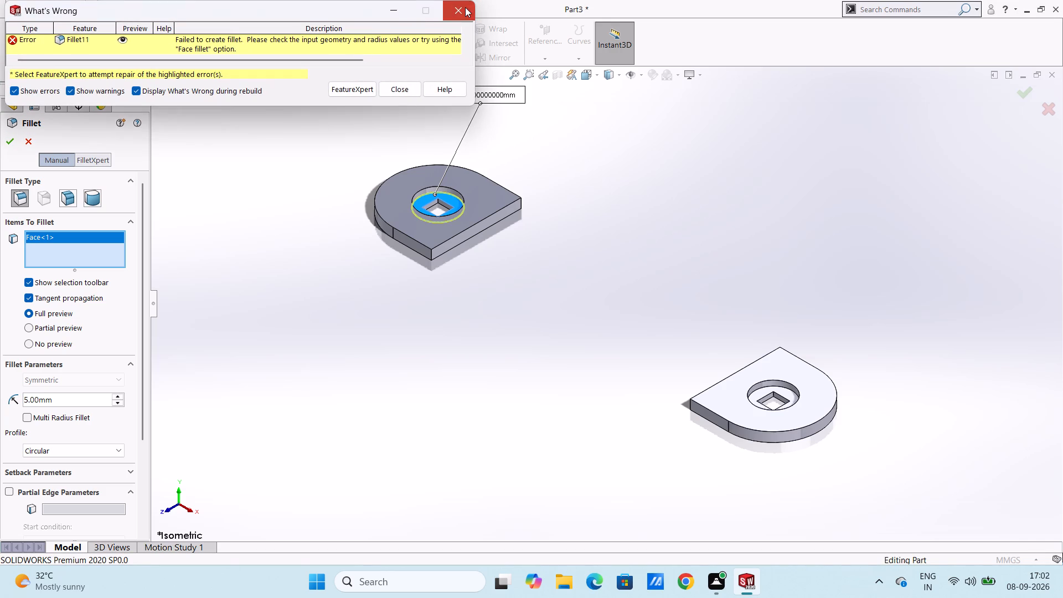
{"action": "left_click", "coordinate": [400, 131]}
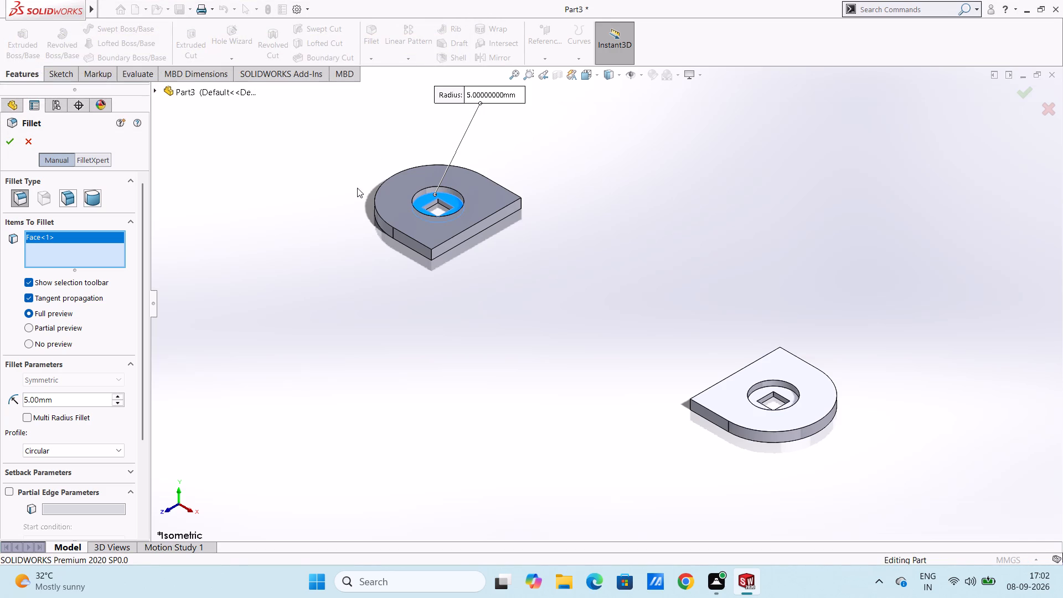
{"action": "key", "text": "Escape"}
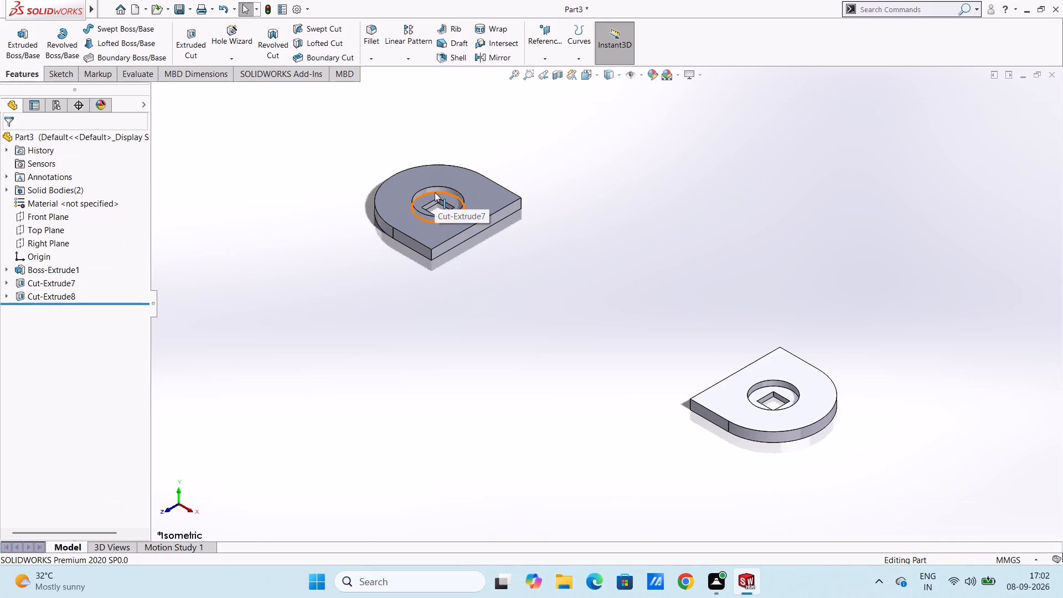
Fillet the circular floor edge of the recess in the end beside the origin with a 5 mm radius.
{"action": "left_click", "coordinate": [369, 31]}
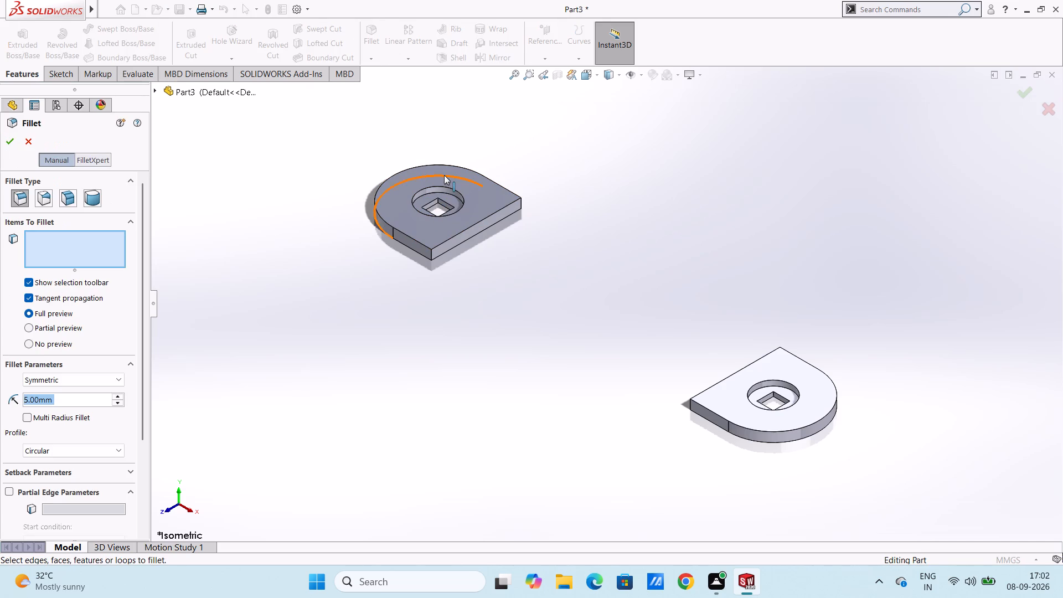
{"action": "left_click", "coordinate": [442, 193]}
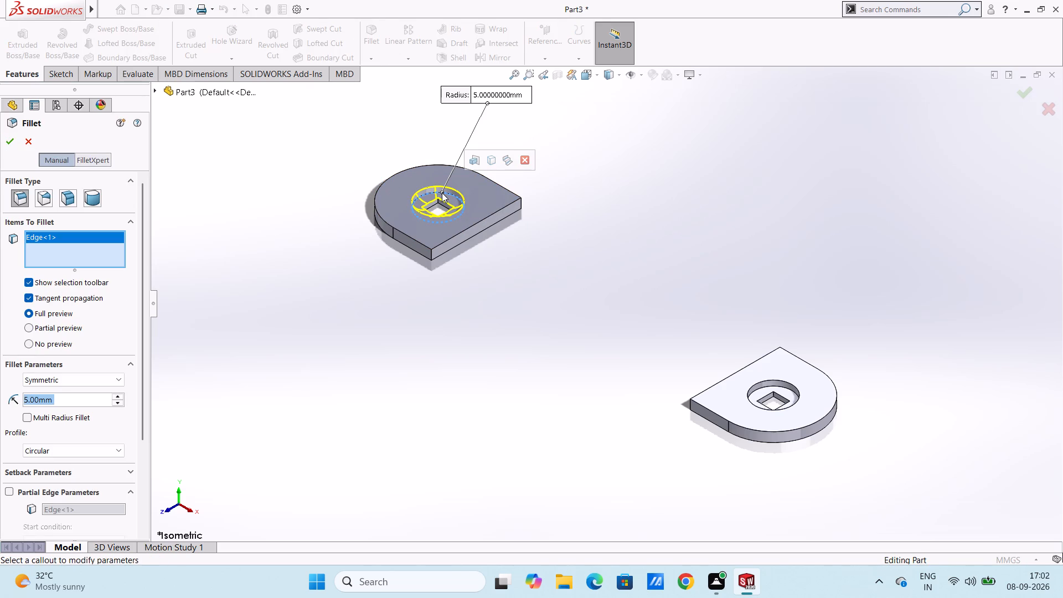
{"action": "left_click", "coordinate": [9, 143]}
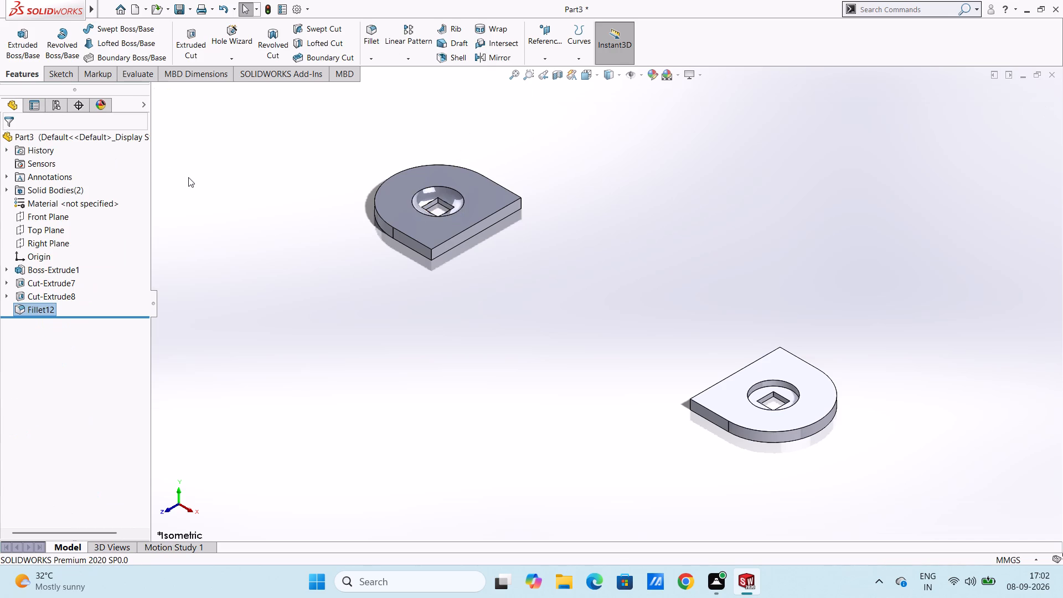
{"action": "left_click", "coordinate": [190, 178]}
Fillet the circular floor edge of the far end's recess with a 5 mm radius.
{"action": "left_click", "coordinate": [376, 28]}
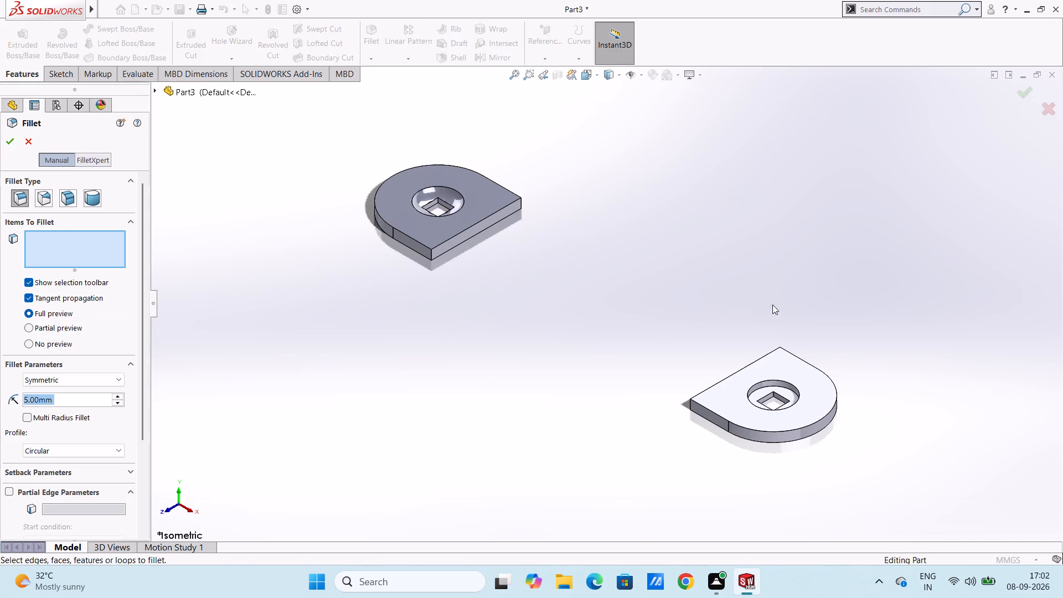
{"action": "left_click", "coordinate": [768, 386]}
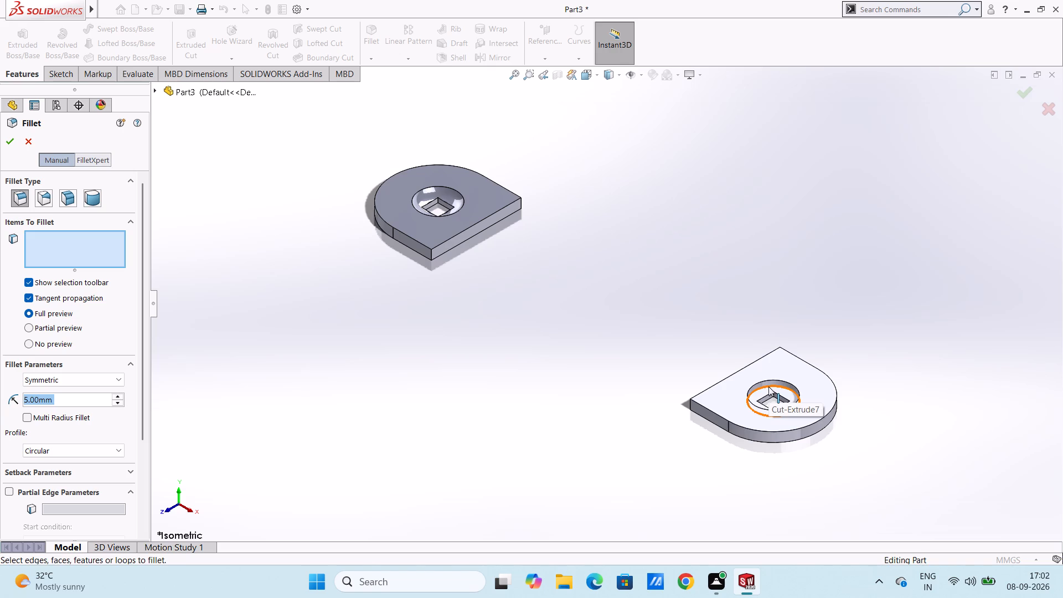
{"action": "left_click", "coordinate": [6, 146]}
{"action": "left_click", "coordinate": [420, 280]}
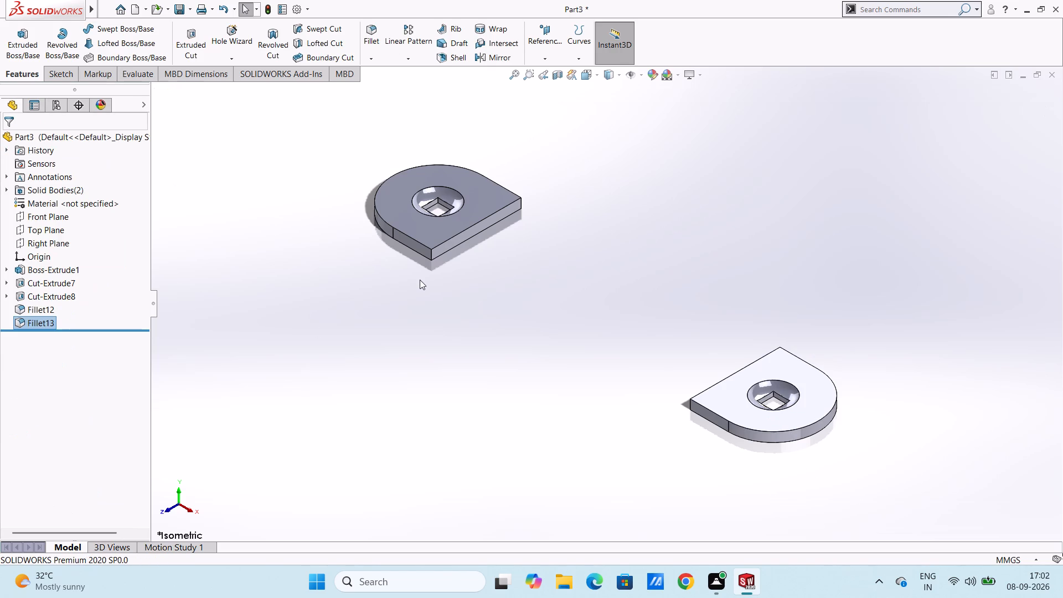
Create a reference plane from the Front Plane with an offset distance of 0 mm.
{"action": "key", "text": "ctrl+5"}
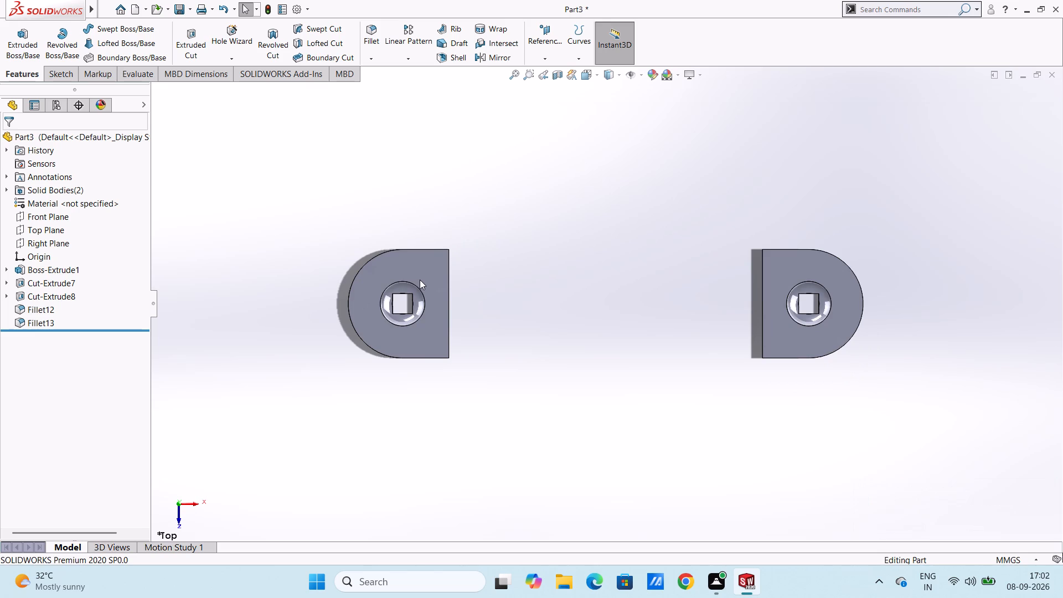
{"action": "key", "text": "ctrl+7"}
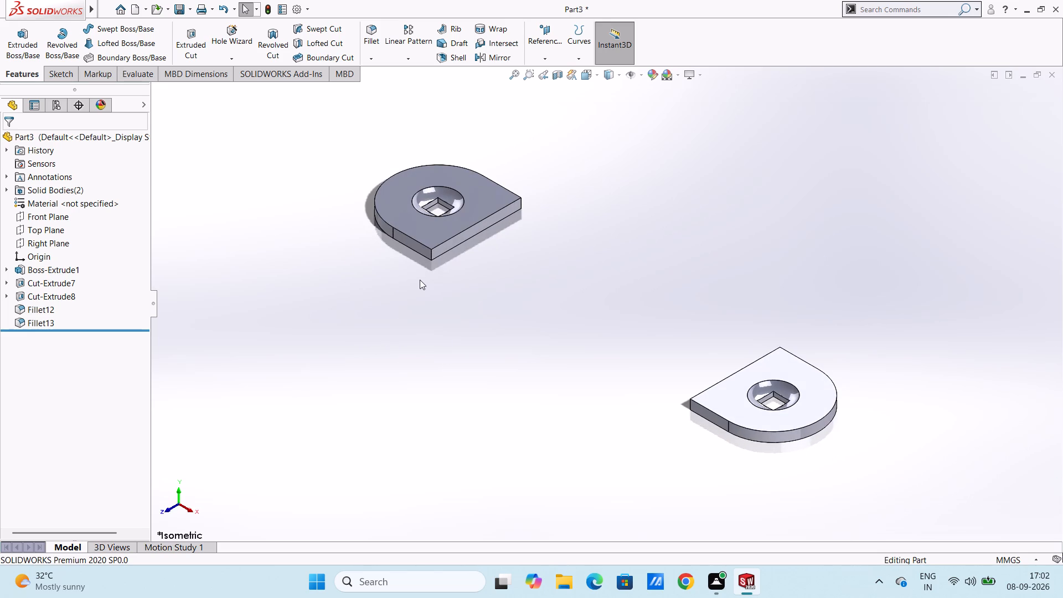
{"action": "key", "text": "ctrl+5"}
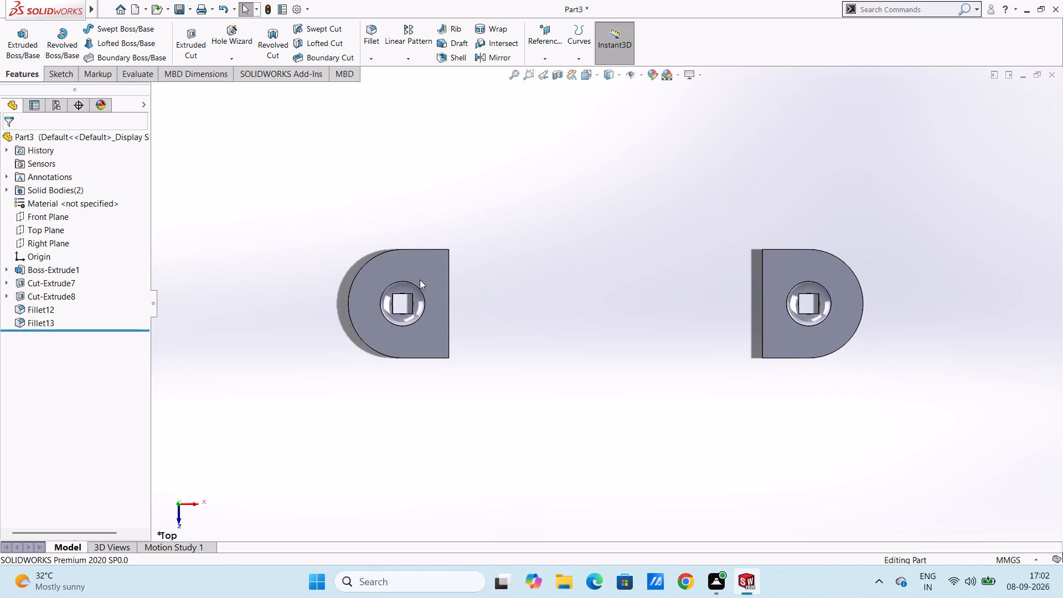
{"action": "key", "text": "ctrl+1"}
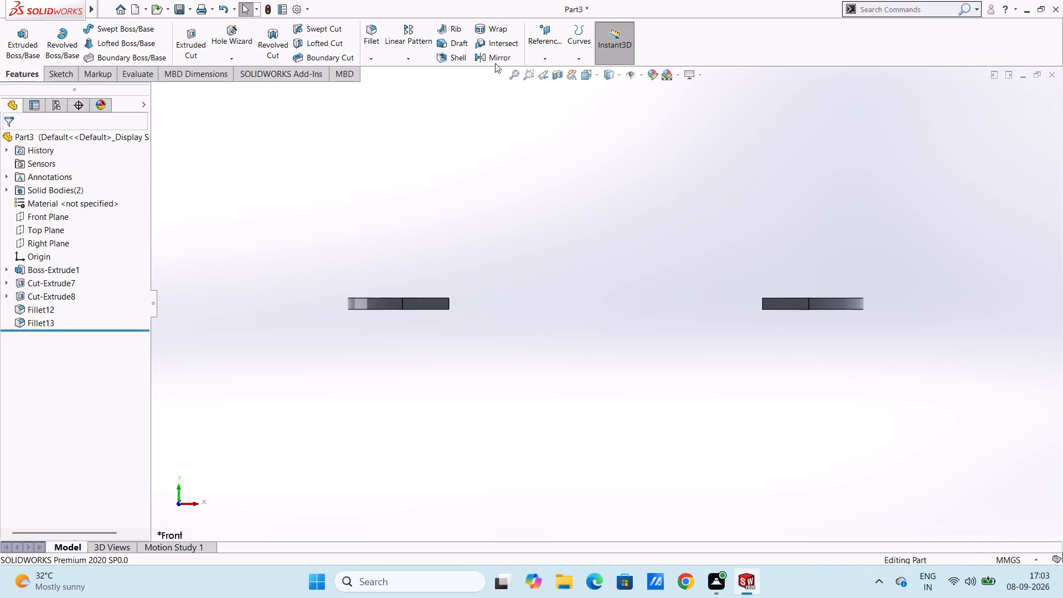
{"action": "left_click", "coordinate": [531, 42]}
{"action": "left_click", "coordinate": [559, 74]}
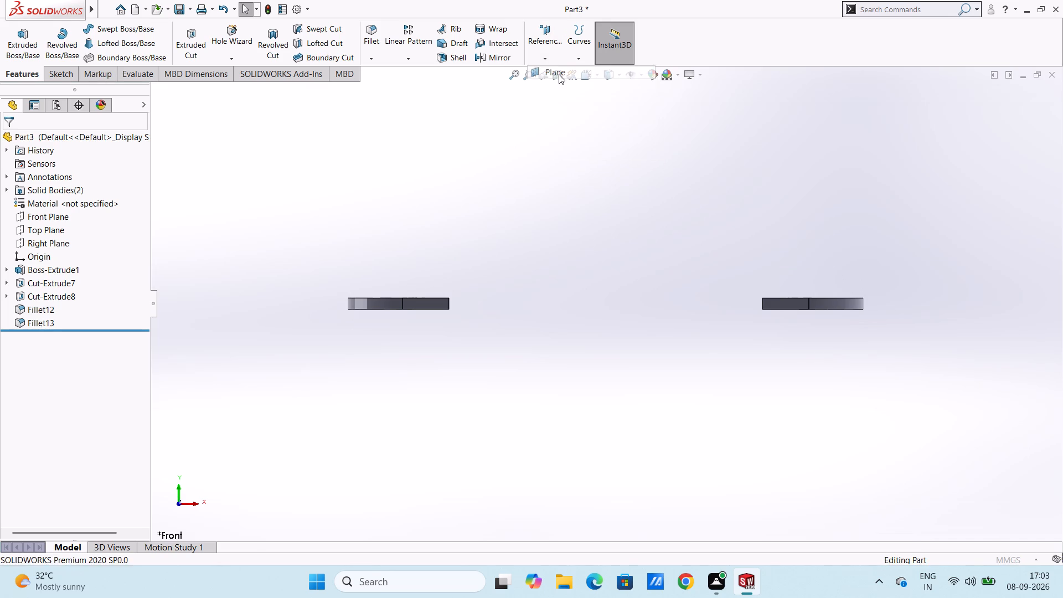
{"action": "left_click", "coordinate": [179, 91]}
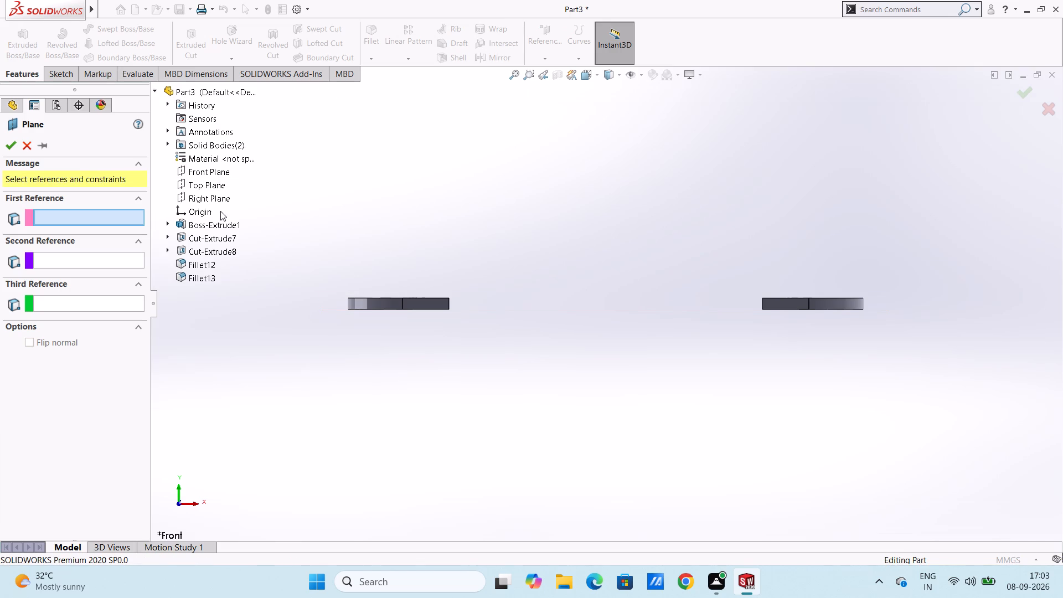
{"action": "left_click", "coordinate": [215, 173]}
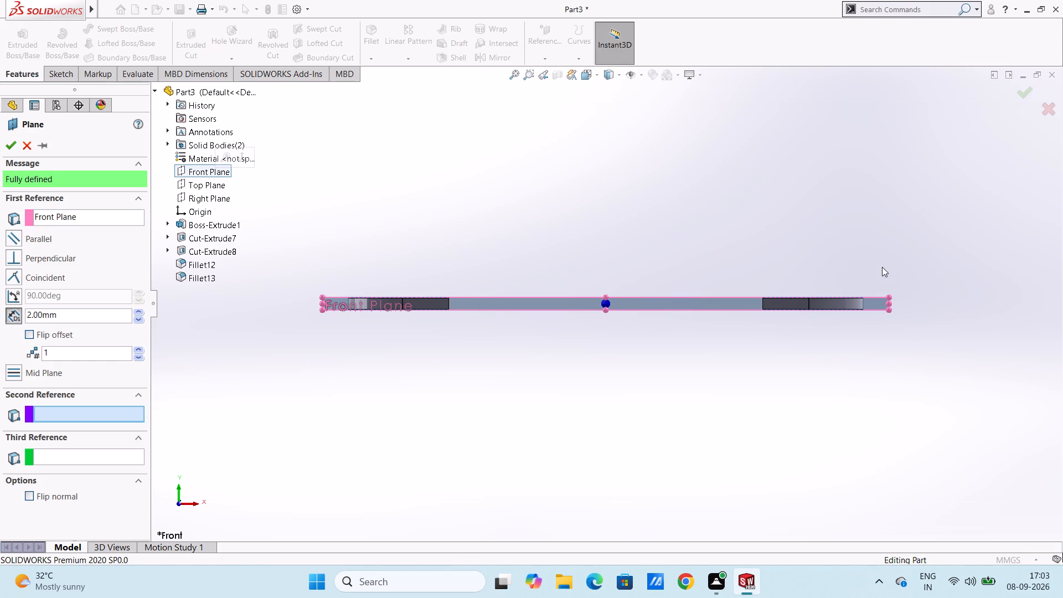
{"action": "right_click", "coordinate": [993, 298]}
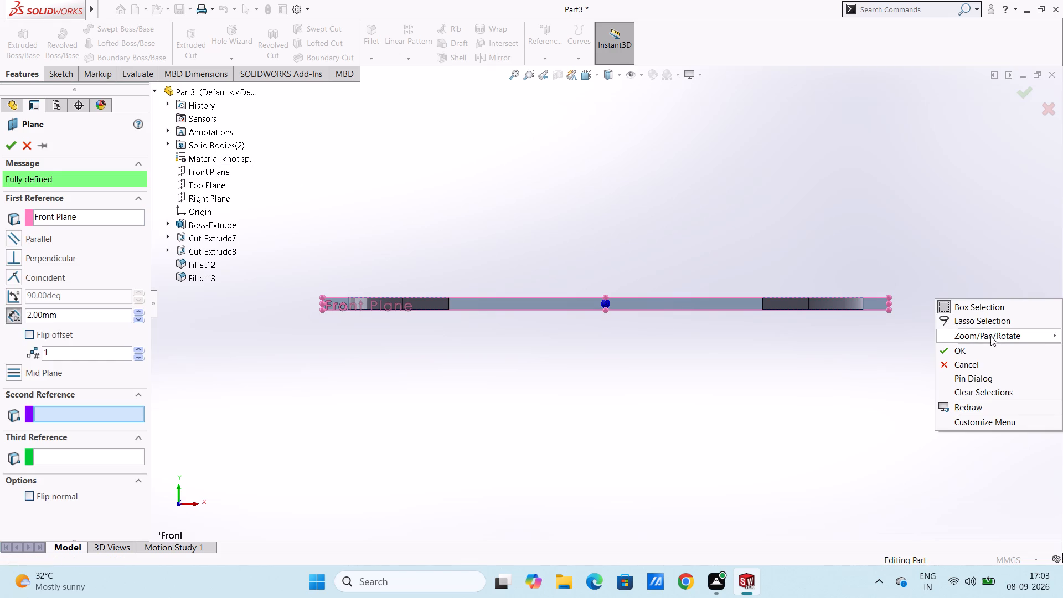
{"action": "left_click", "coordinate": [861, 390]}
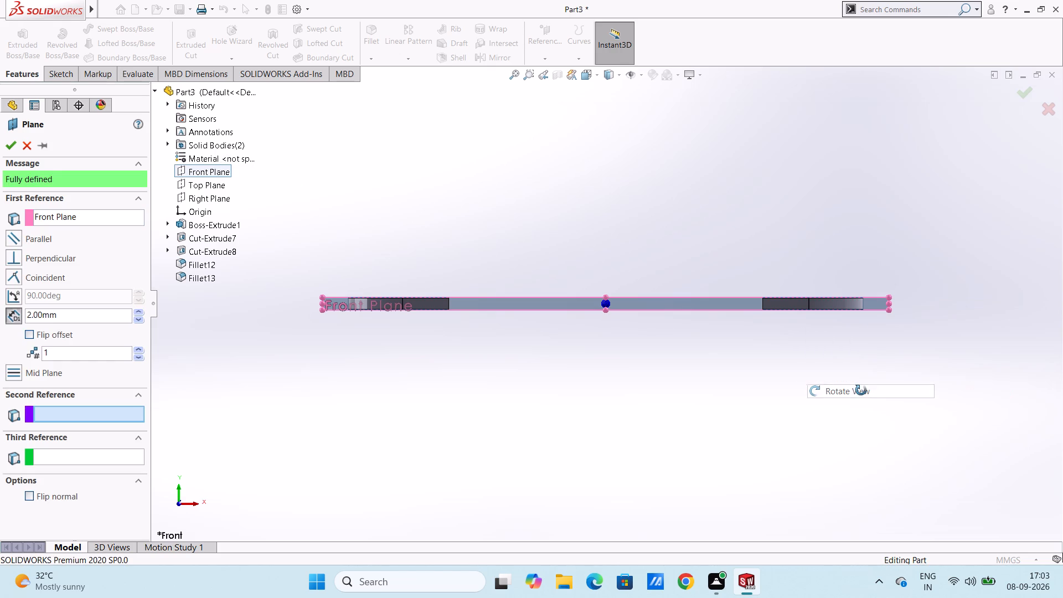
{"action": "left_click_drag", "start_coordinate": [934, 342], "coordinate": [905, 397]}
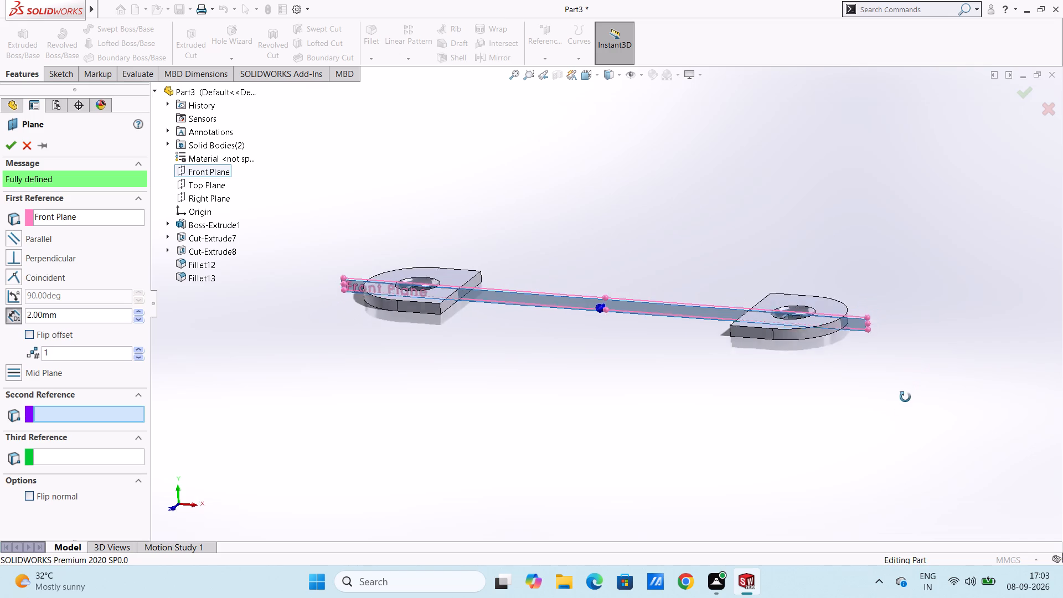
{"action": "left_click_drag", "start_coordinate": [905, 397], "coordinate": [853, 466]}
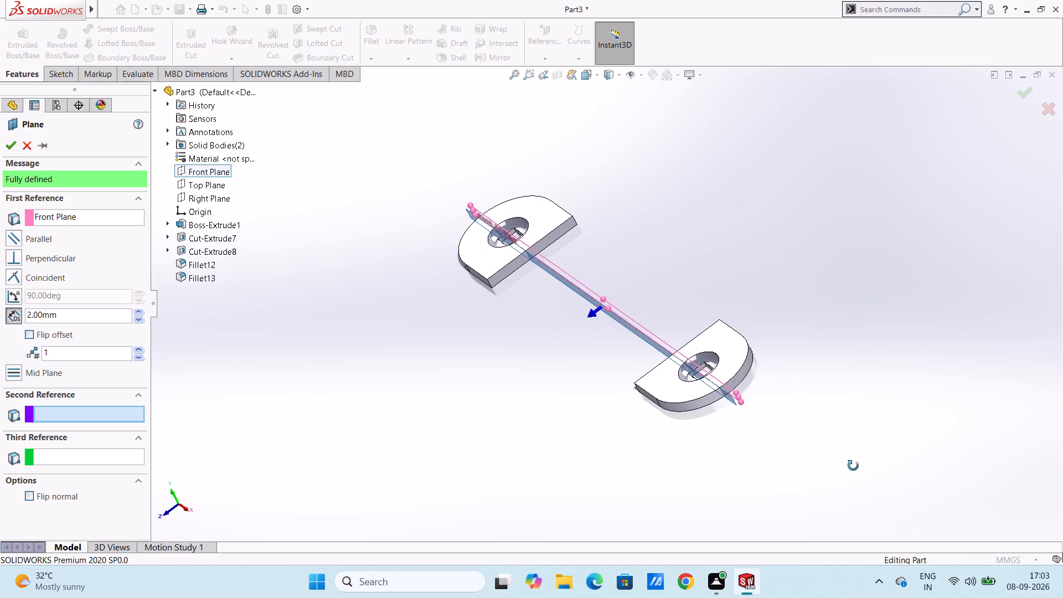
{"action": "left_click_drag", "start_coordinate": [853, 466], "coordinate": [873, 445]}
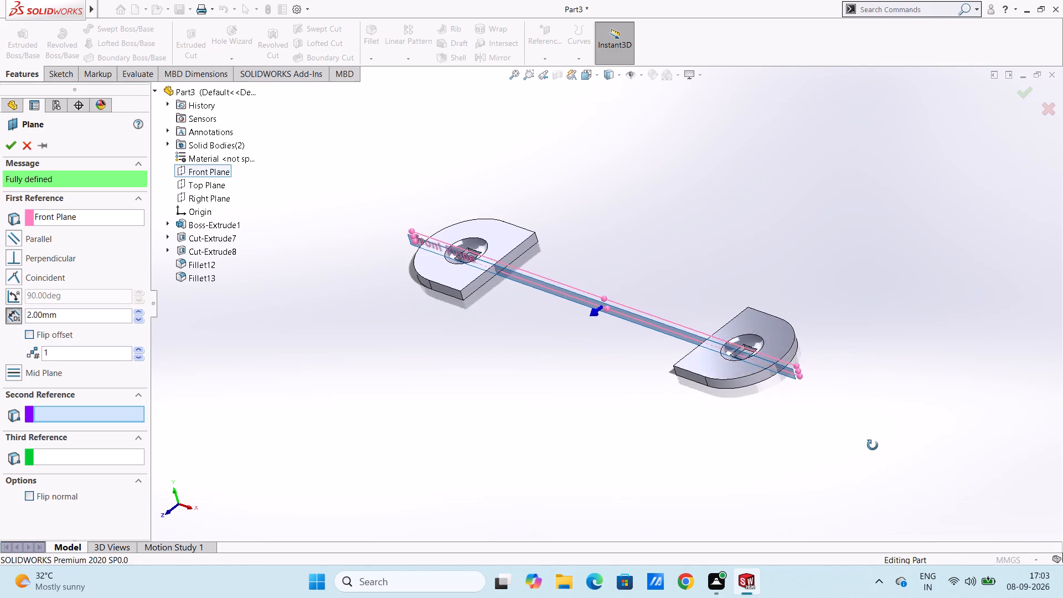
{"action": "left_click_drag", "start_coordinate": [873, 445], "coordinate": [872, 445]}
{"action": "key", "text": "Escape"}
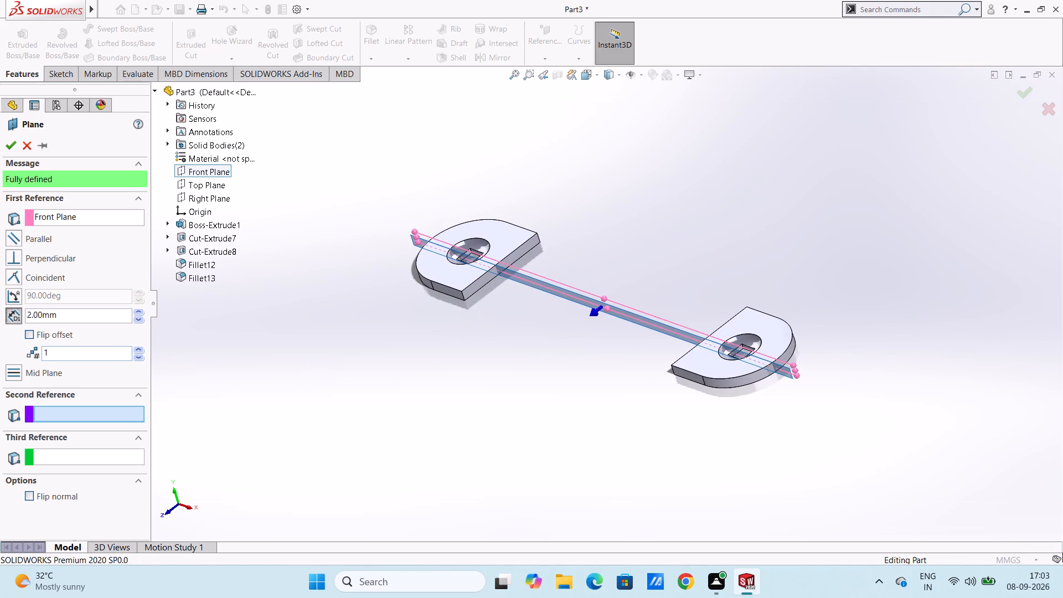
{"action": "left_click", "coordinate": [74, 308]}
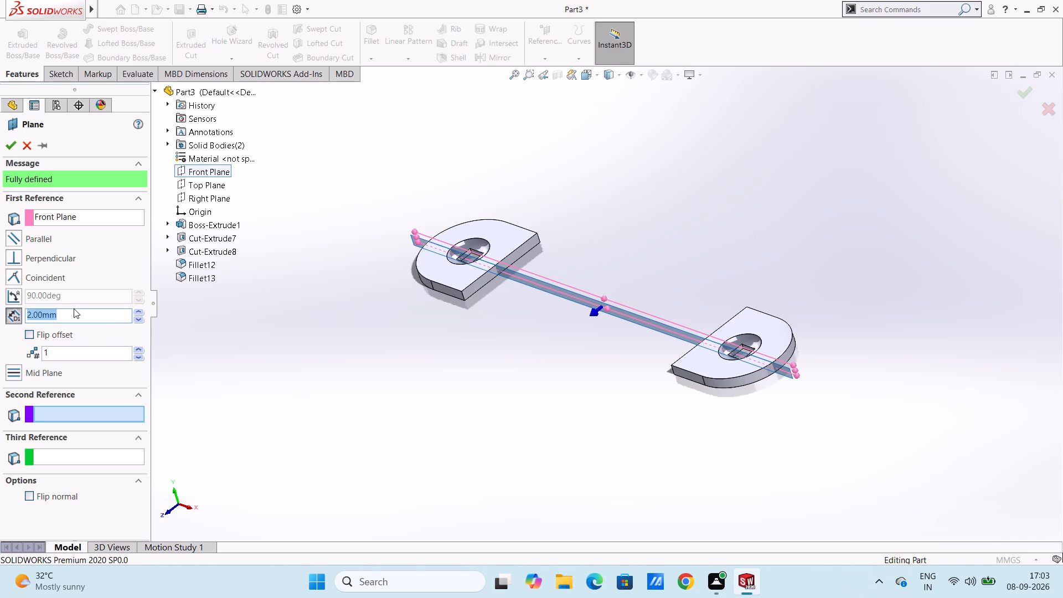
{"action": "key", "text": "0"}
{"action": "key", "text": "Return"}
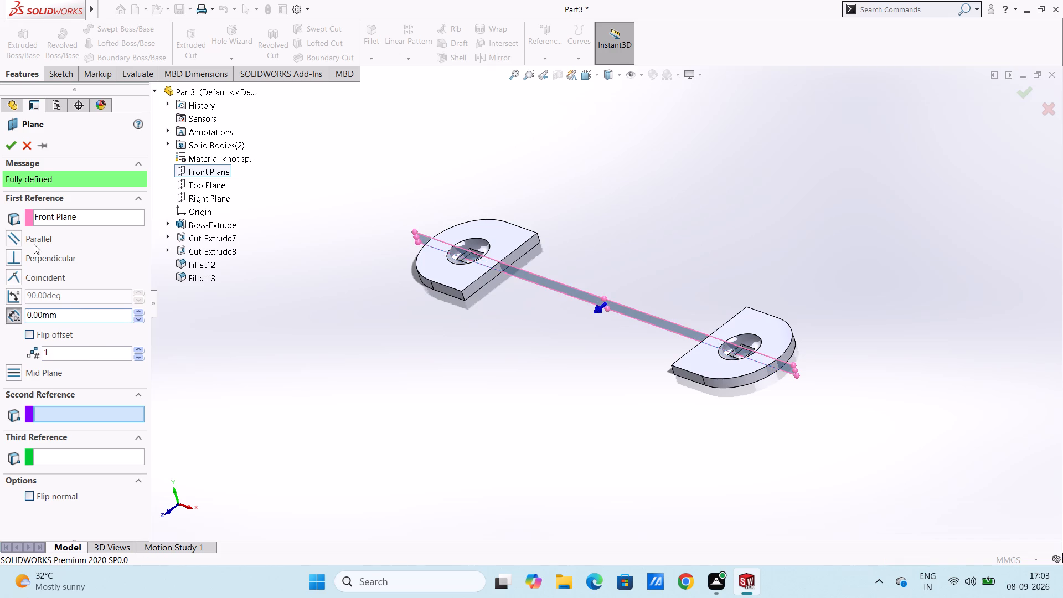
{"action": "left_click", "coordinate": [9, 151]}
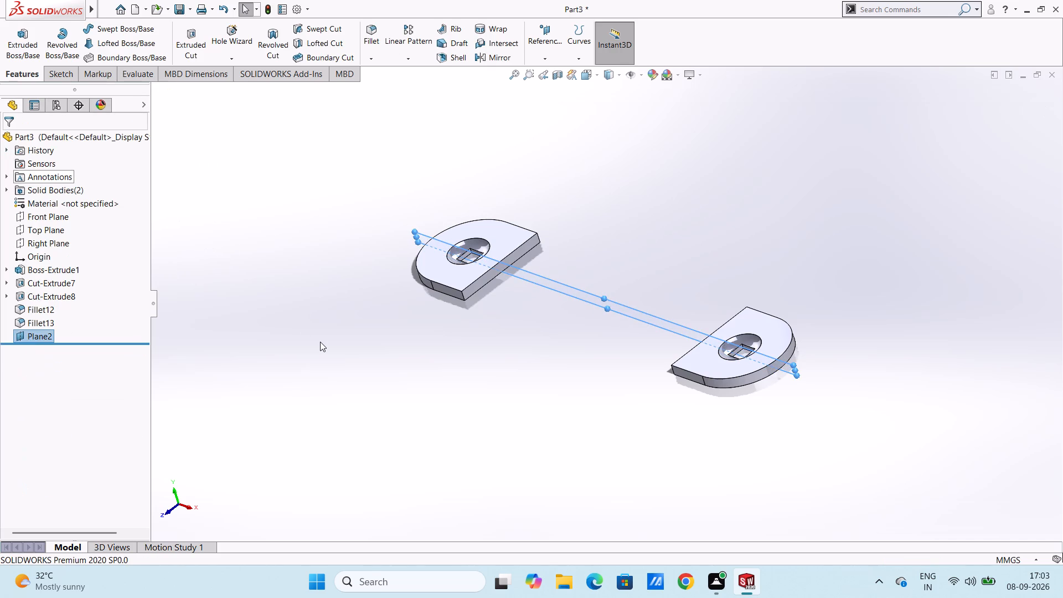
{"action": "key", "text": "ctrl+1"}
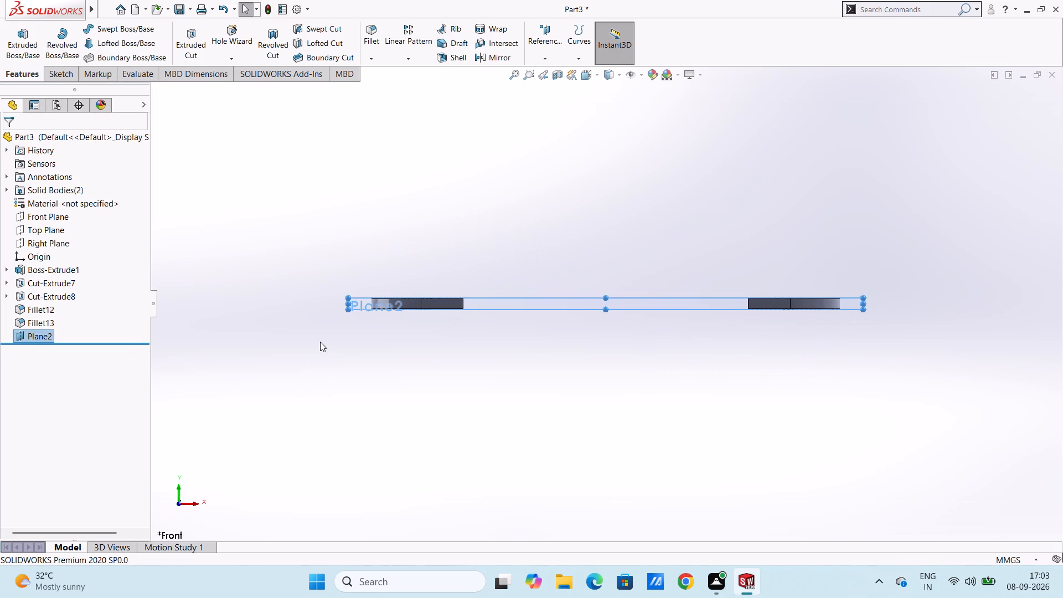
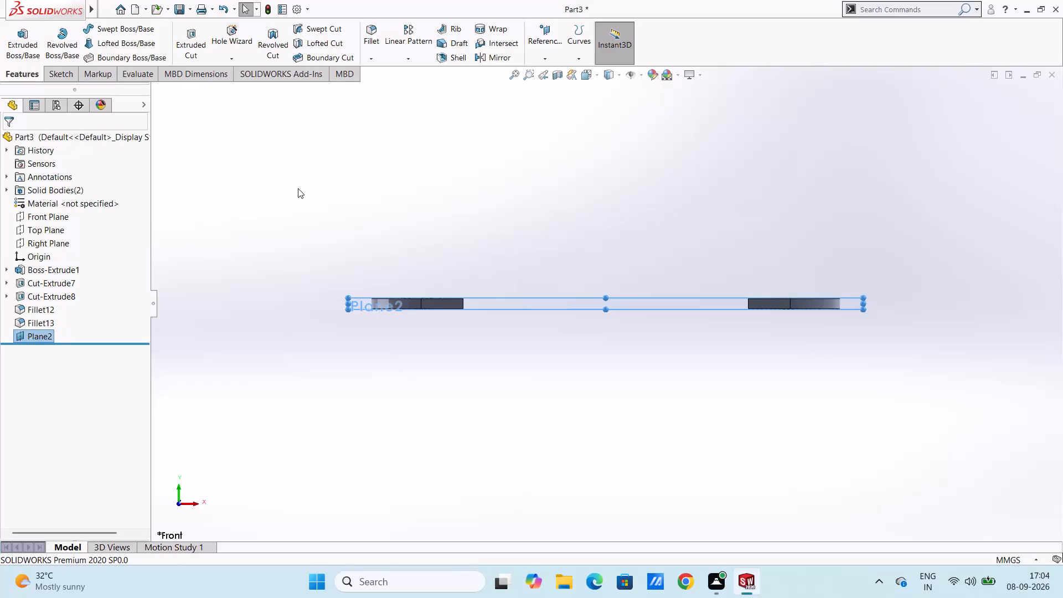
Start a new sketch on Plane2, the reference plane created from the Front Plane.
{"action": "left_click", "coordinate": [522, 303]}
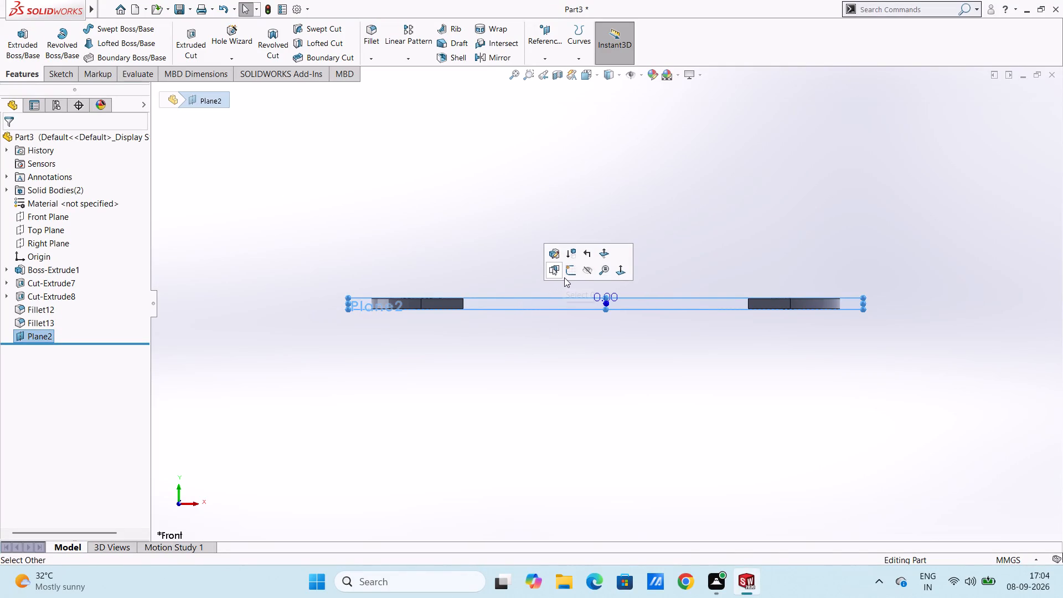
{"action": "left_click", "coordinate": [564, 277]}
{"action": "left_click_drag", "start_coordinate": [384, 191], "coordinate": [172, 78]}
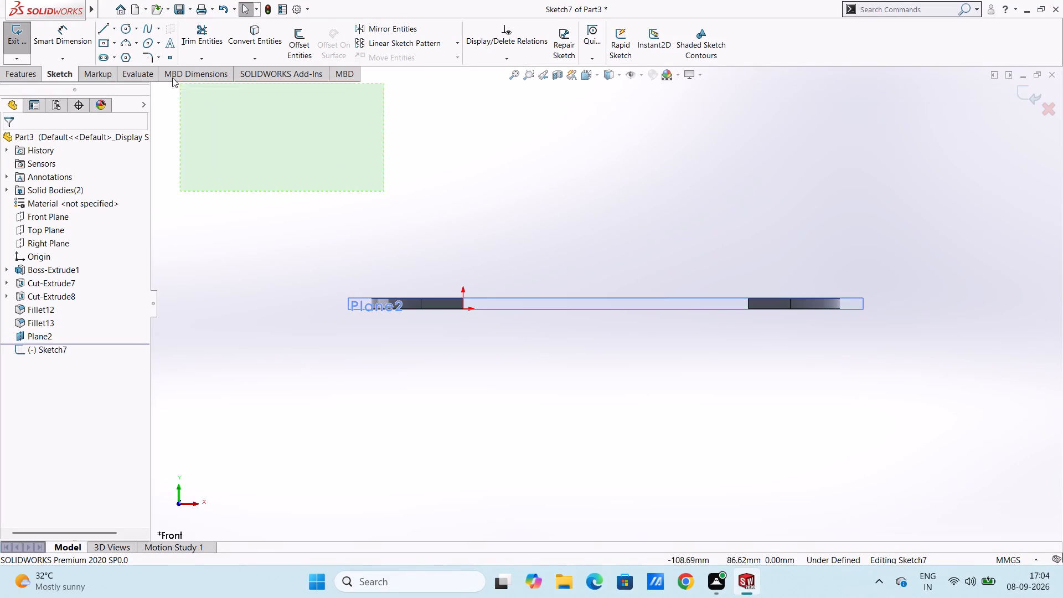
{"action": "left_click_drag", "start_coordinate": [172, 78], "coordinate": [227, 141]}
{"action": "left_click", "coordinate": [227, 141]}
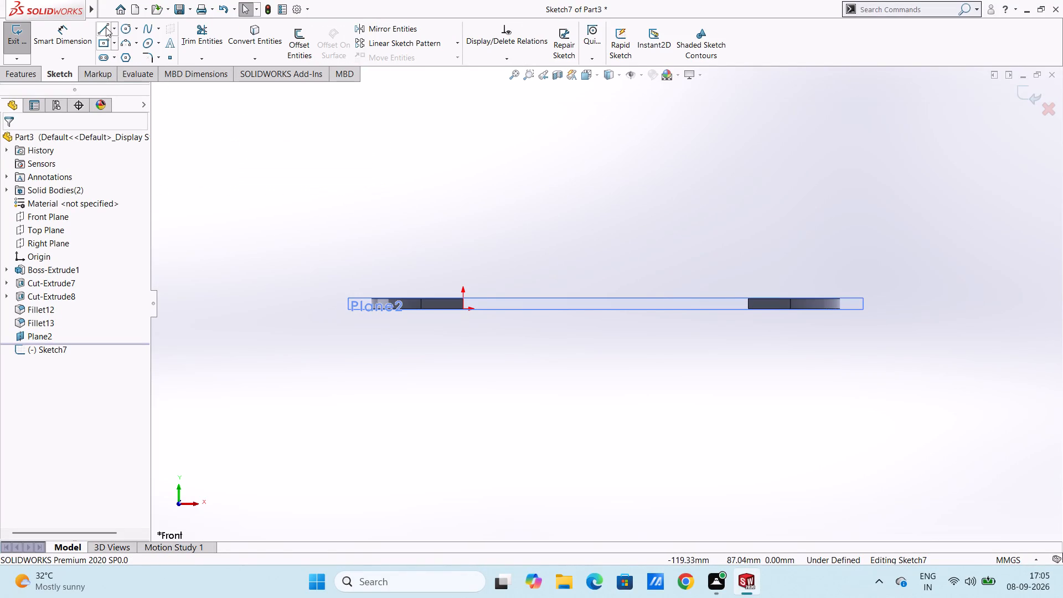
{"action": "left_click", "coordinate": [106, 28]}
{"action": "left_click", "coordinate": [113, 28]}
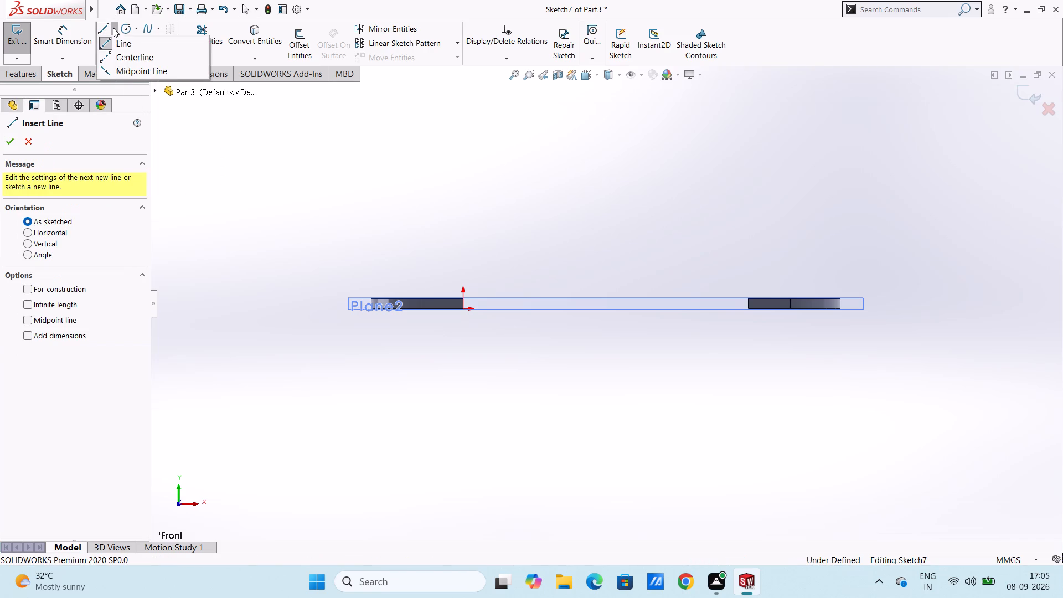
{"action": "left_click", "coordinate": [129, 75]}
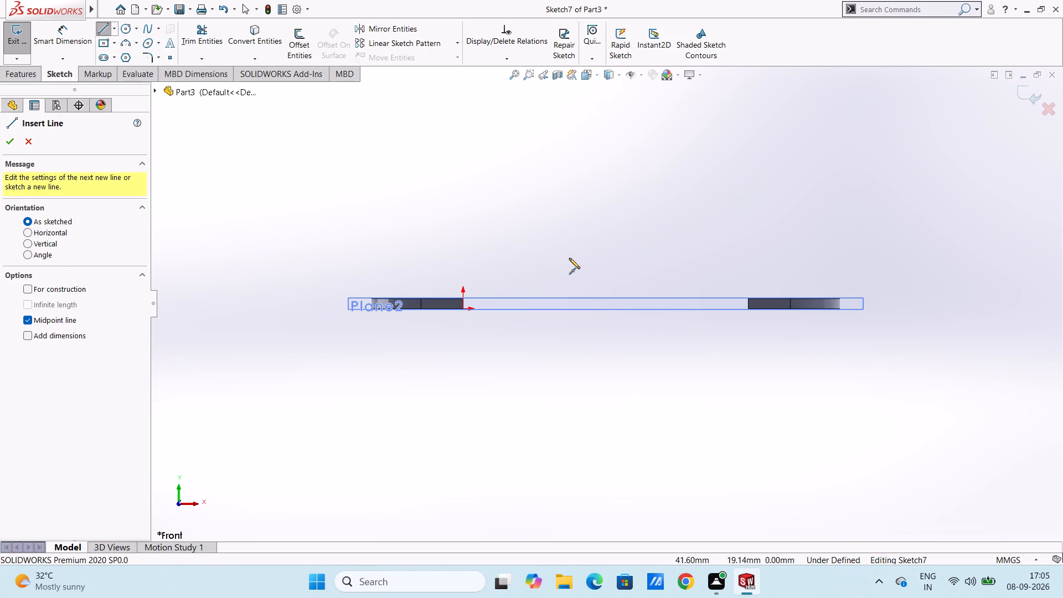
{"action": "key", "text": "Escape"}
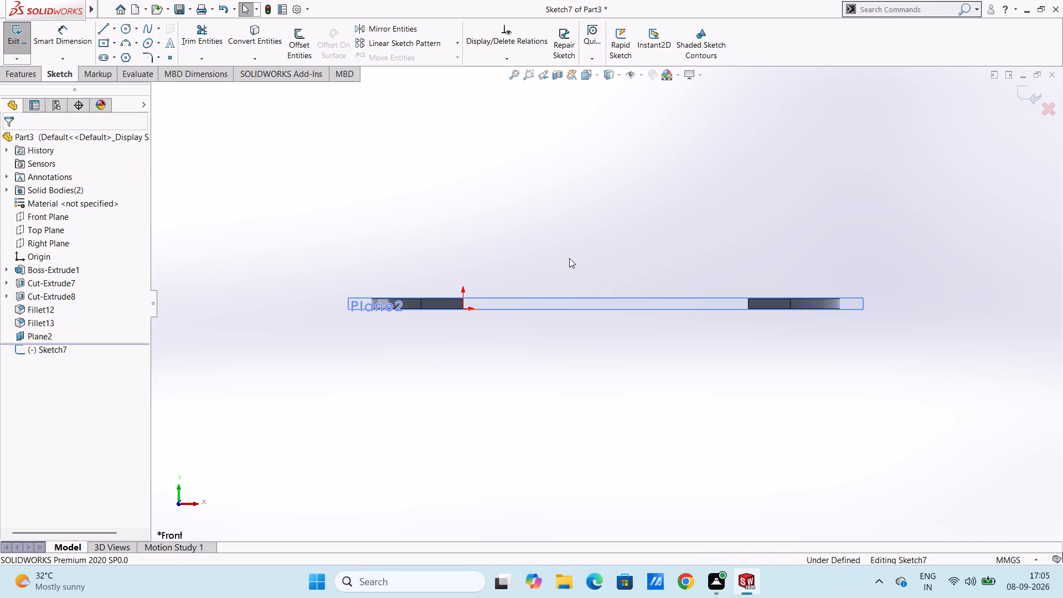
Sketch a horizontal centerline about 109.6 mm long from the origin to the lower inner corner of the far end.
{"action": "left_click", "coordinate": [114, 29]}
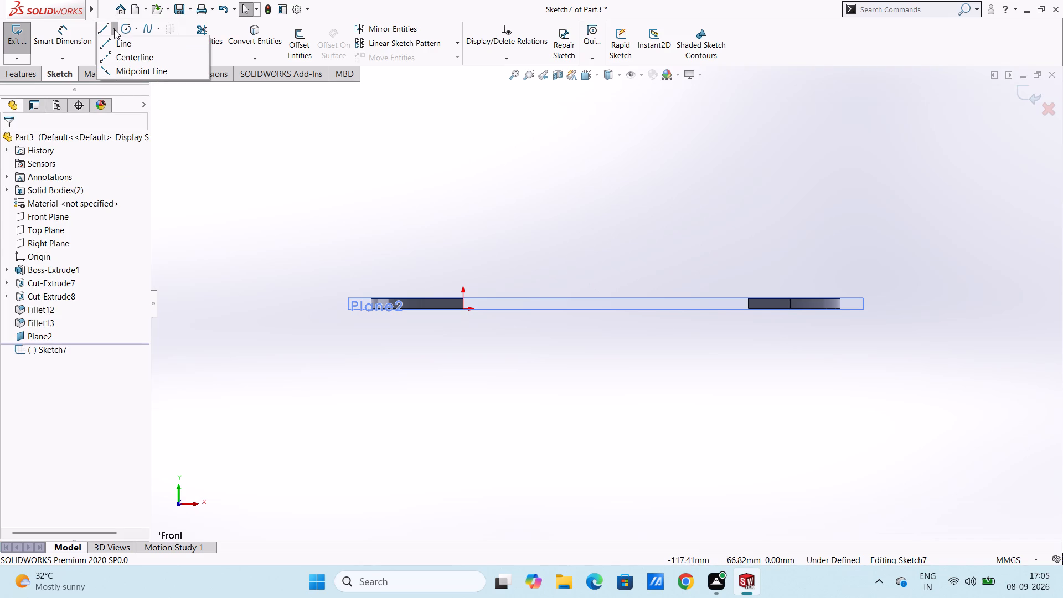
{"action": "left_click", "coordinate": [118, 54]}
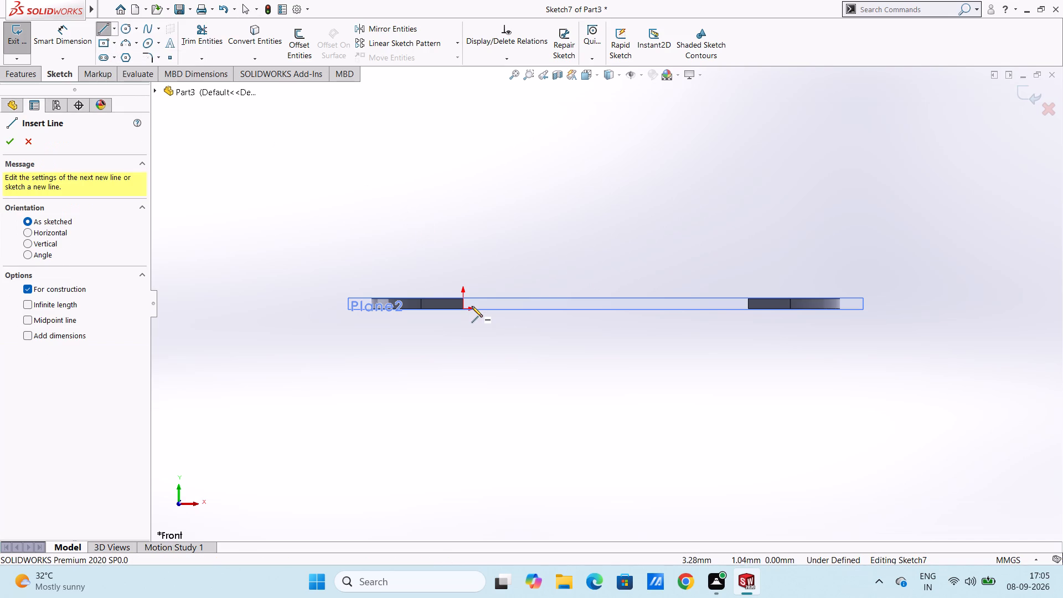
{"action": "left_click", "coordinate": [463, 309]}
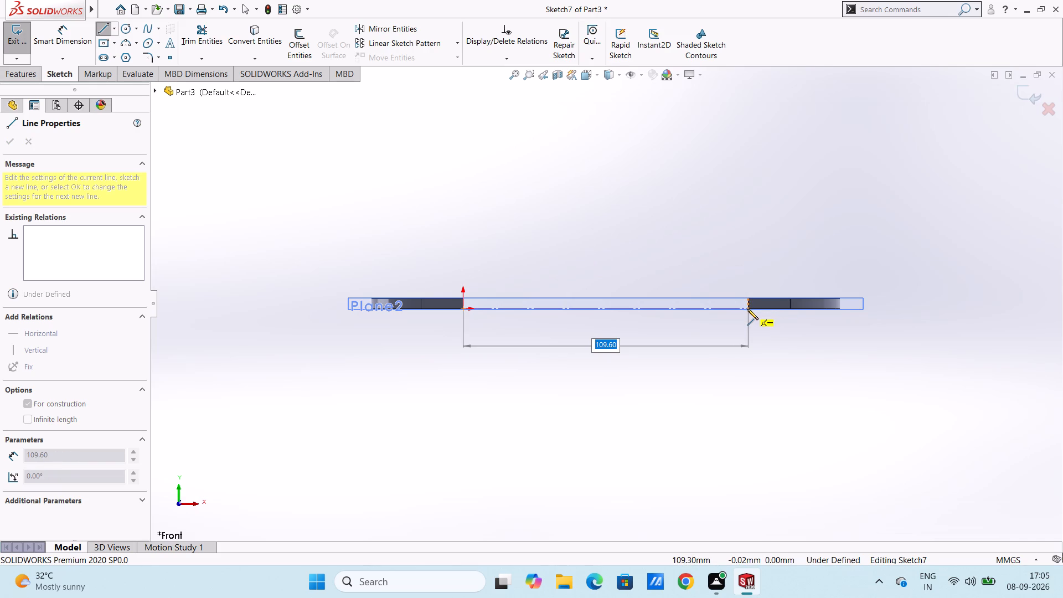
{"action": "left_click", "coordinate": [747, 309]}
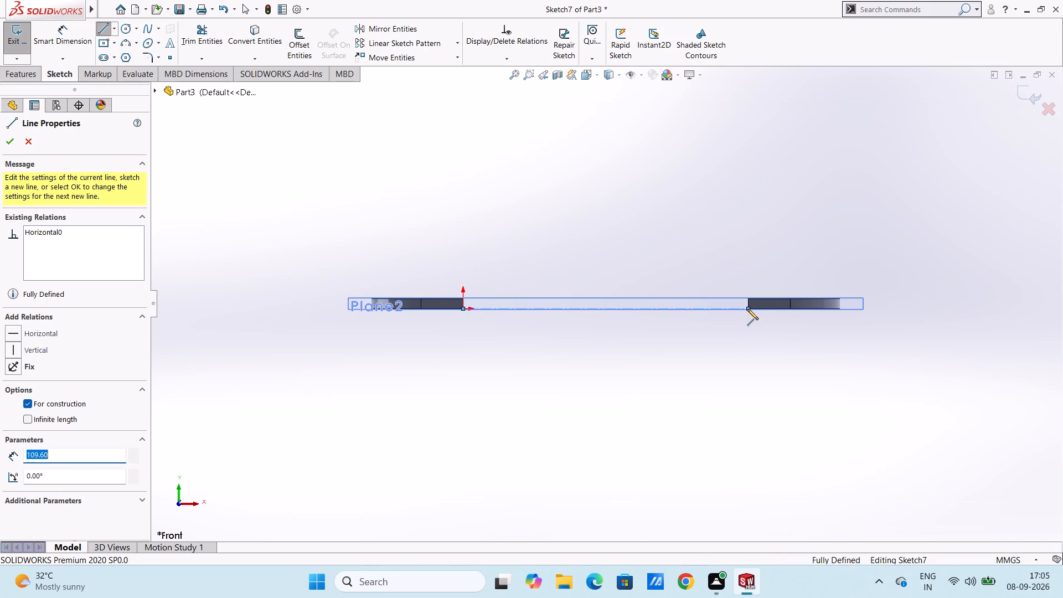
{"action": "key", "text": "Escape"}
{"action": "key", "text": "Escape"}
{"action": "key", "text": "Escape"}
Sketch a horizontal midpoint line with a 26 mm half-length, centred over the centerline's midpoint and about 39 mm above it.
{"action": "scroll", "coordinate": [747, 309], "scroll_direction": "up", "scroll_amount": 5, "text": "ctrl"}
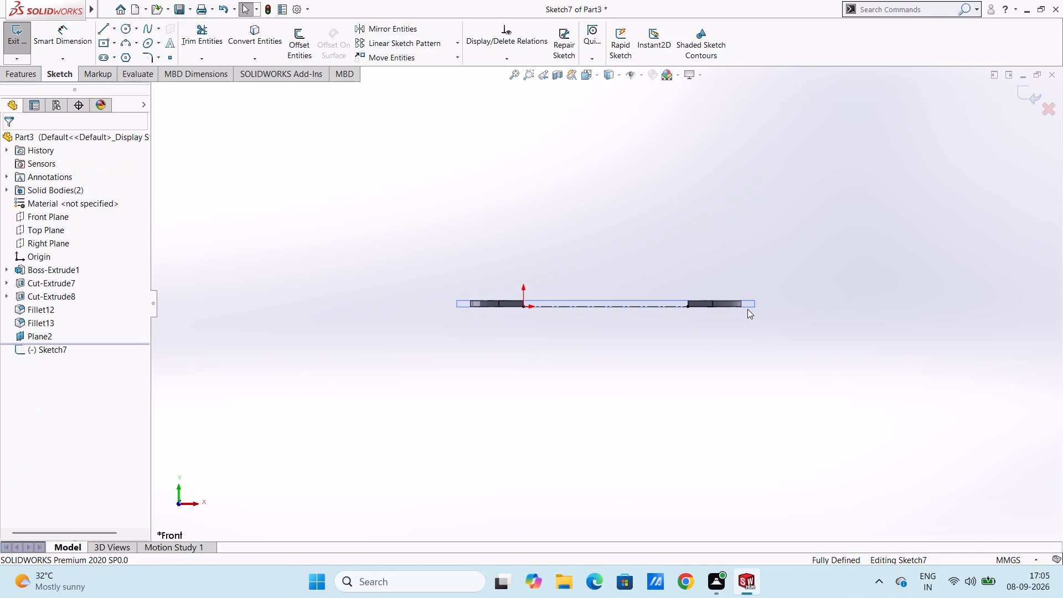
{"action": "scroll", "coordinate": [747, 309], "scroll_direction": "down", "scroll_amount": 3, "text": "ctrl"}
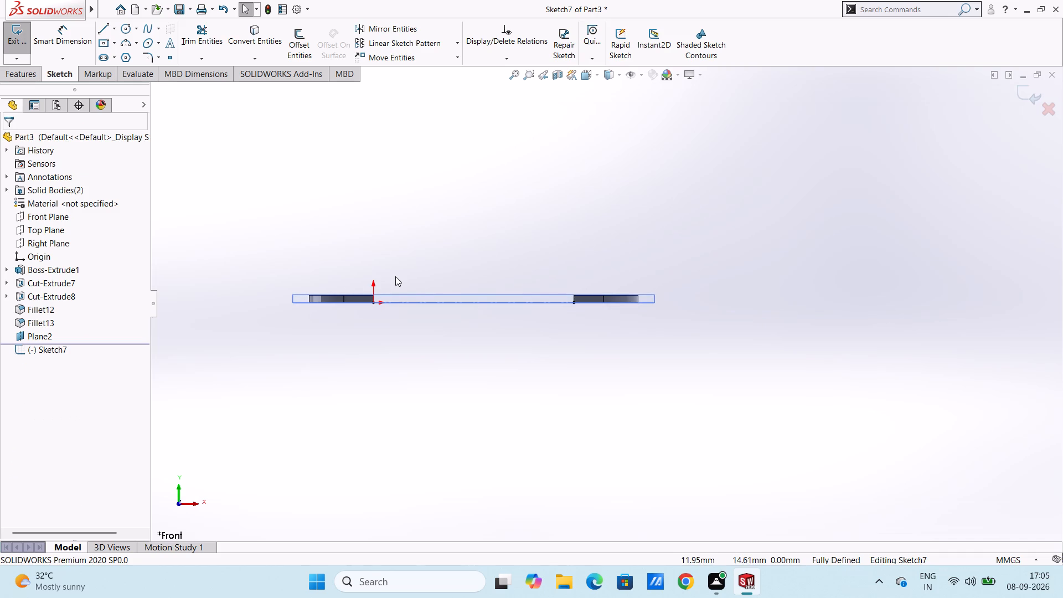
{"action": "scroll", "coordinate": [395, 277], "scroll_direction": "down", "scroll_amount": 4, "text": "ctrl"}
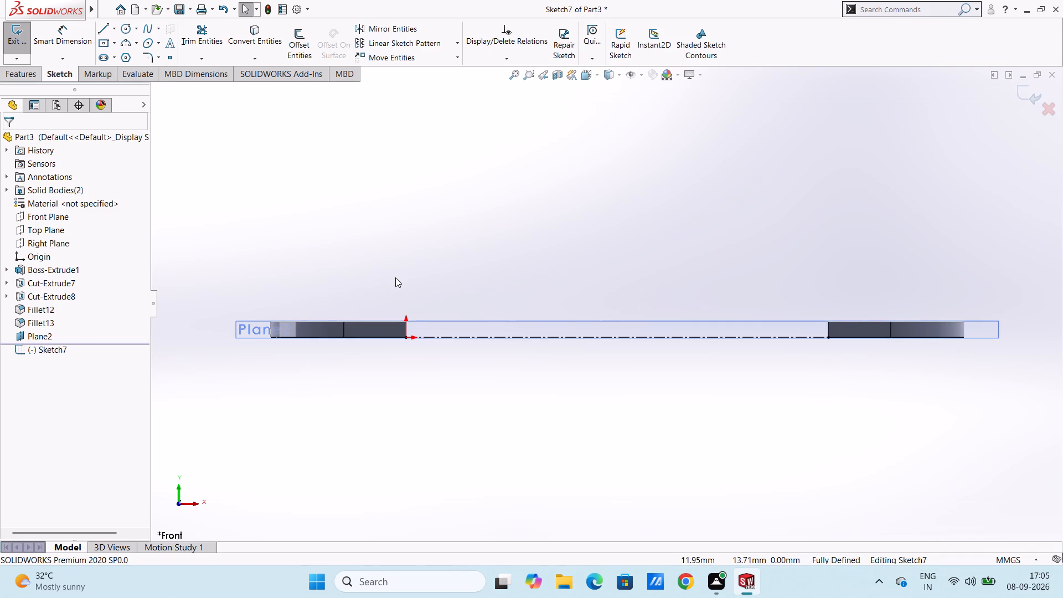
{"action": "left_click", "coordinate": [115, 30]}
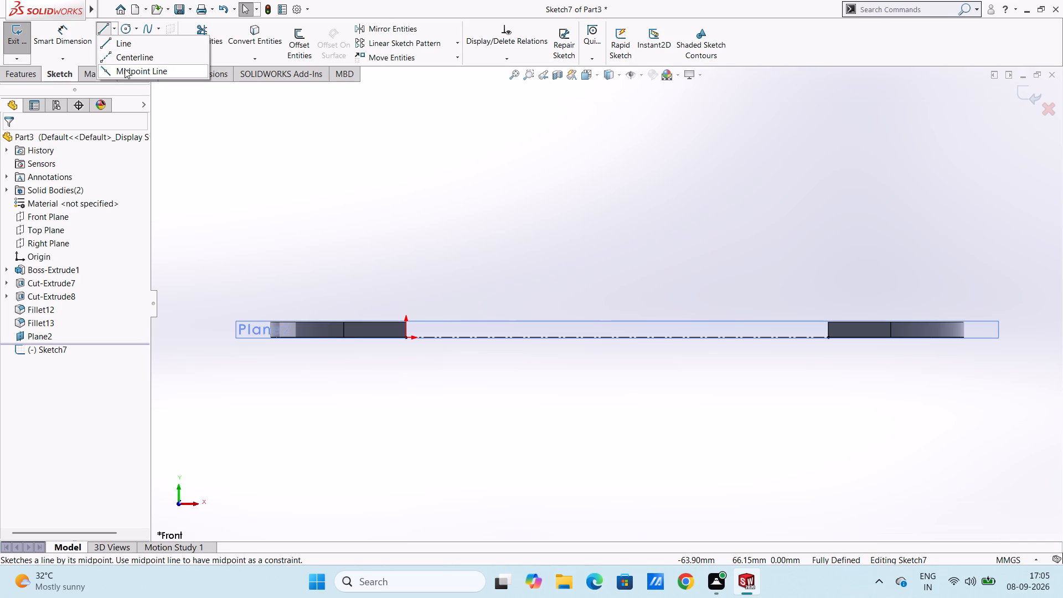
{"action": "left_click", "coordinate": [124, 69]}
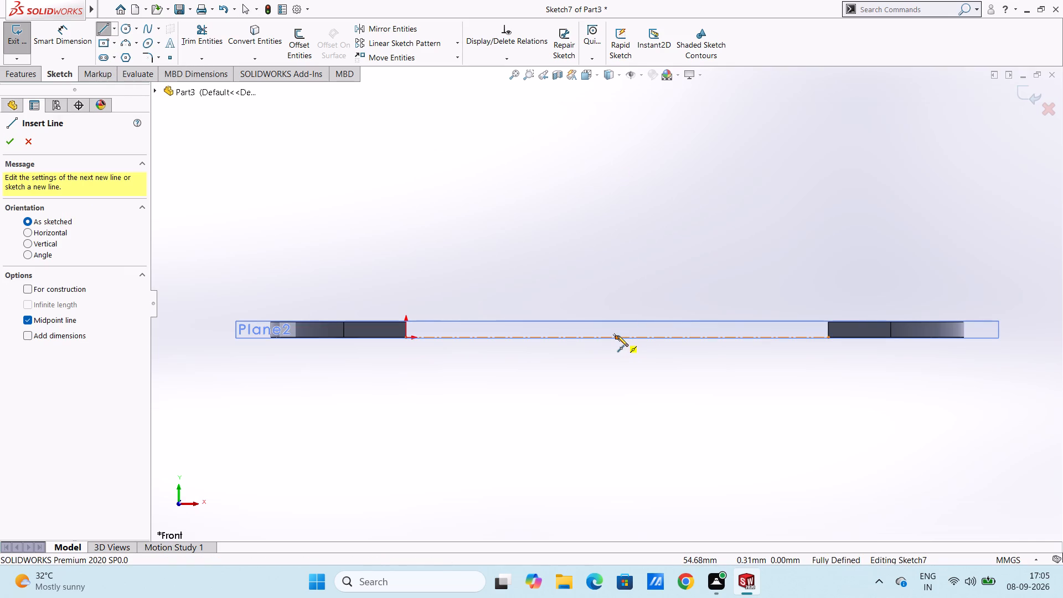
{"action": "left_click", "coordinate": [616, 188]}
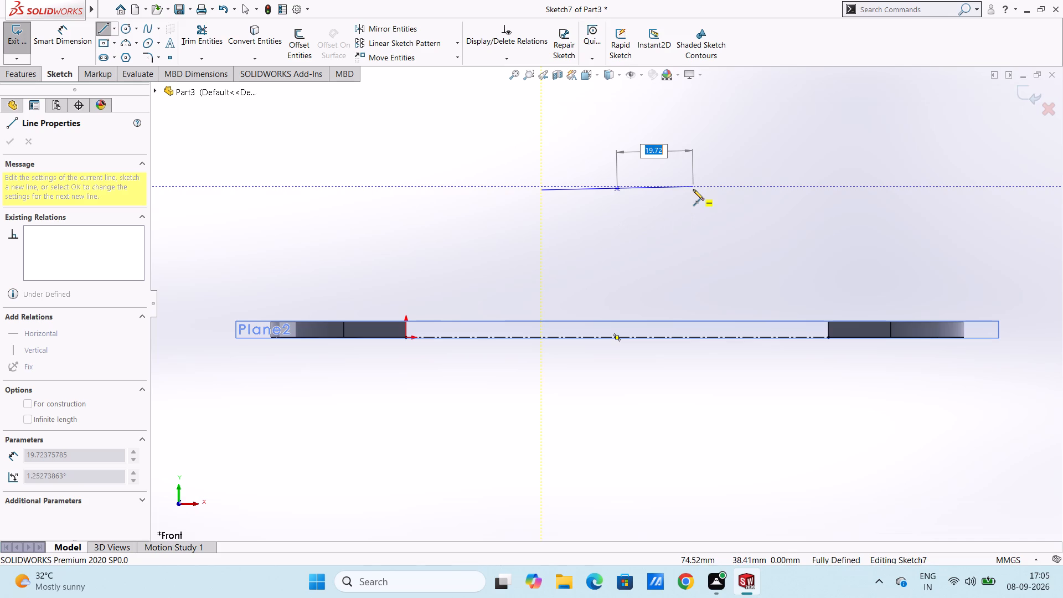
{"action": "type", "text": "26"}
{"action": "key", "text": "Return"}
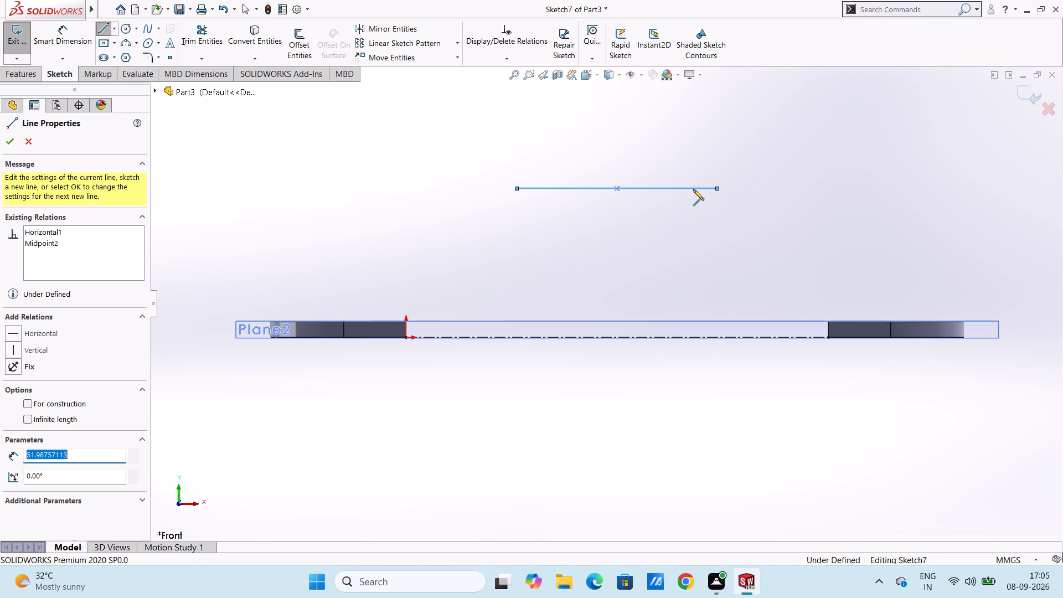
{"action": "key", "text": "Escape"}
{"action": "key", "text": "Escape"}
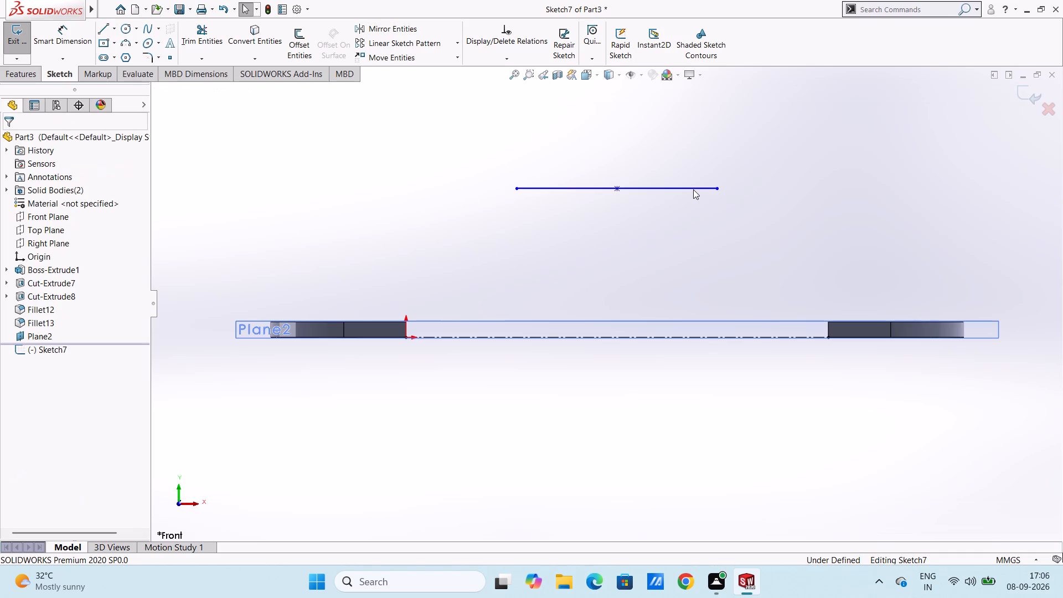
Dimension the vertical distance from the origin to the upper horizontal line as 38 mm.
{"action": "scroll", "coordinate": [693, 189], "scroll_direction": "up", "scroll_amount": 3, "text": "ctrl"}
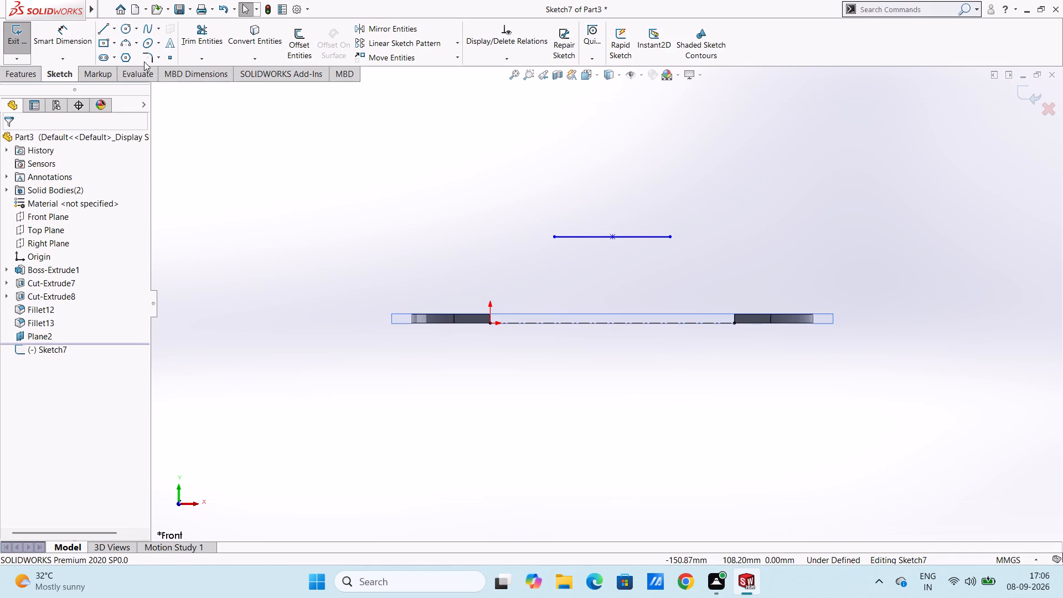
{"action": "left_click", "coordinate": [84, 35]}
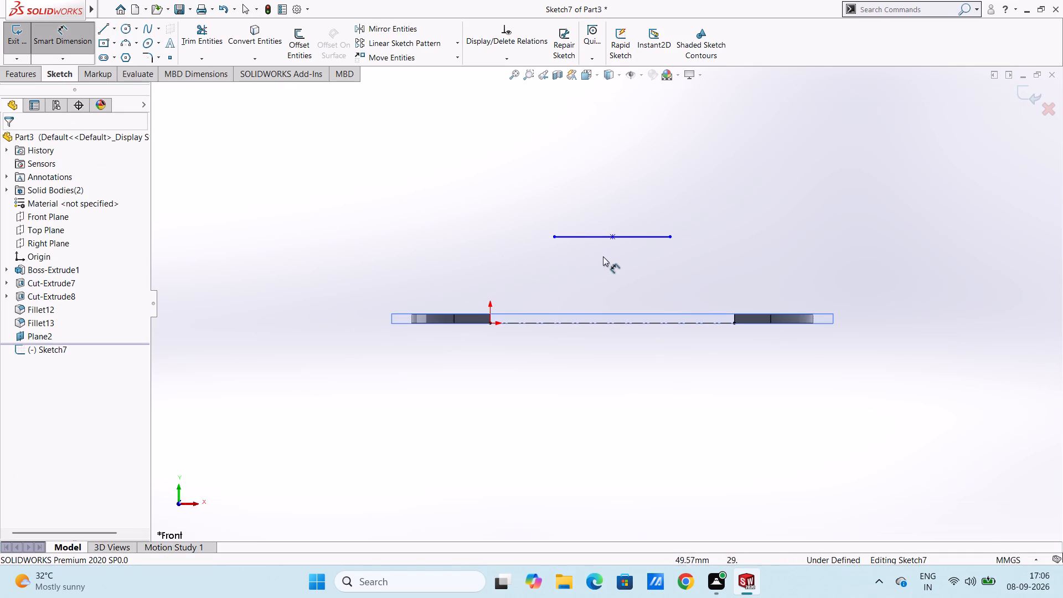
{"action": "left_click", "coordinate": [602, 239]}
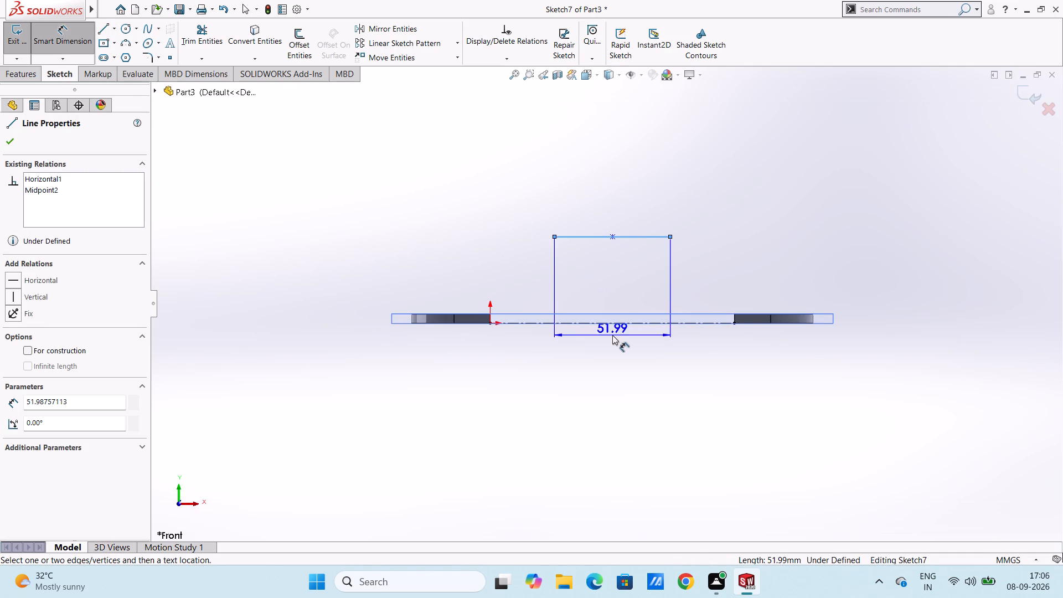
{"action": "left_click", "coordinate": [489, 323]}
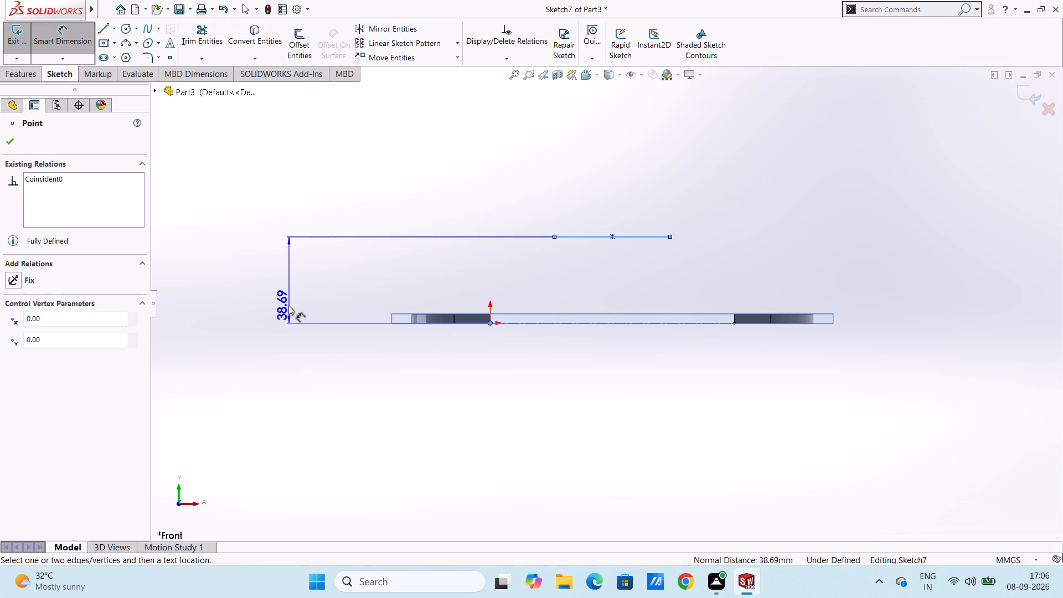
{"action": "left_click", "coordinate": [288, 305]}
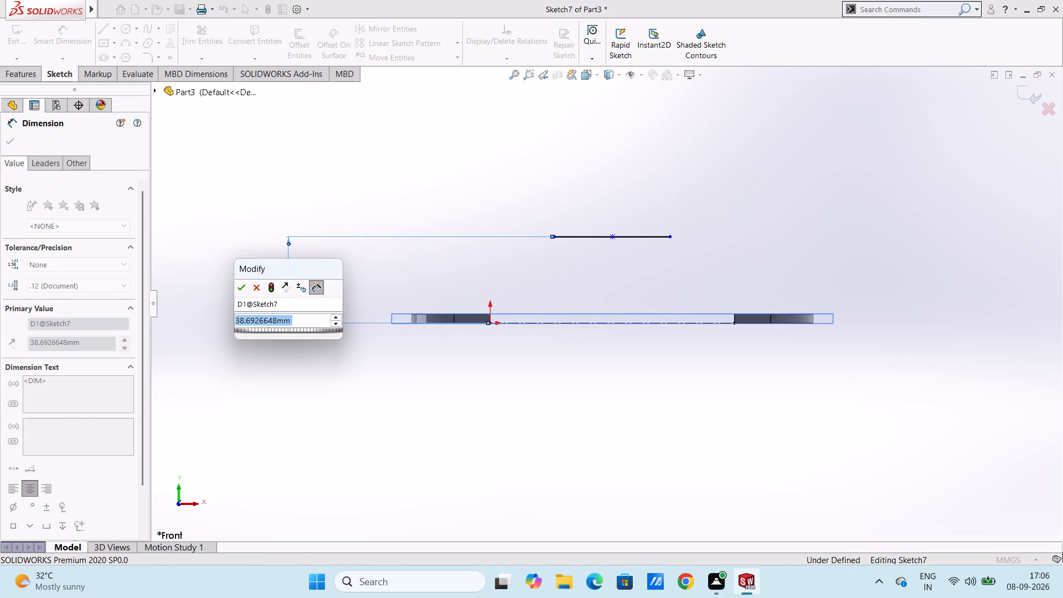
{"action": "type", "text": "38"}
{"action": "key", "text": "Return"}
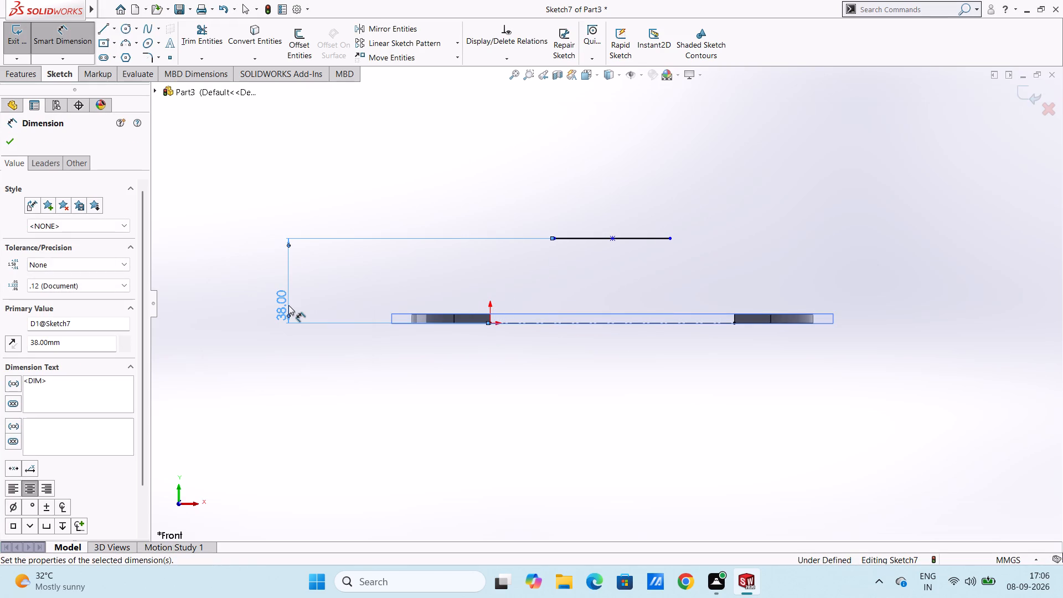
{"action": "key", "text": "Escape"}
{"action": "key", "text": "Escape"}
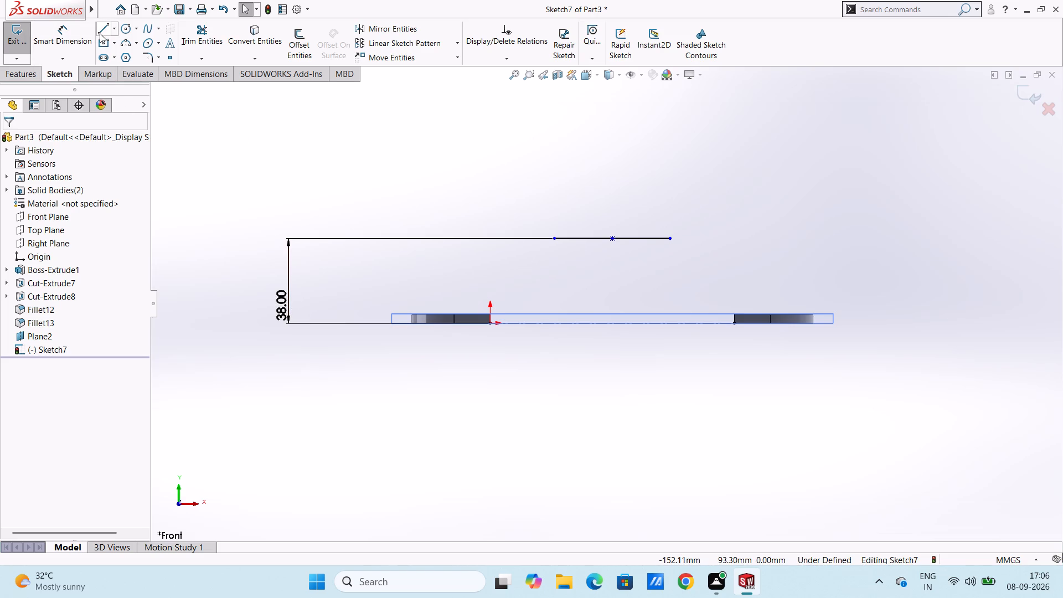
Dimension the upper line from its midpoint to the endpoint on the origin's side as 26 mm.
{"action": "left_click", "coordinate": [73, 29]}
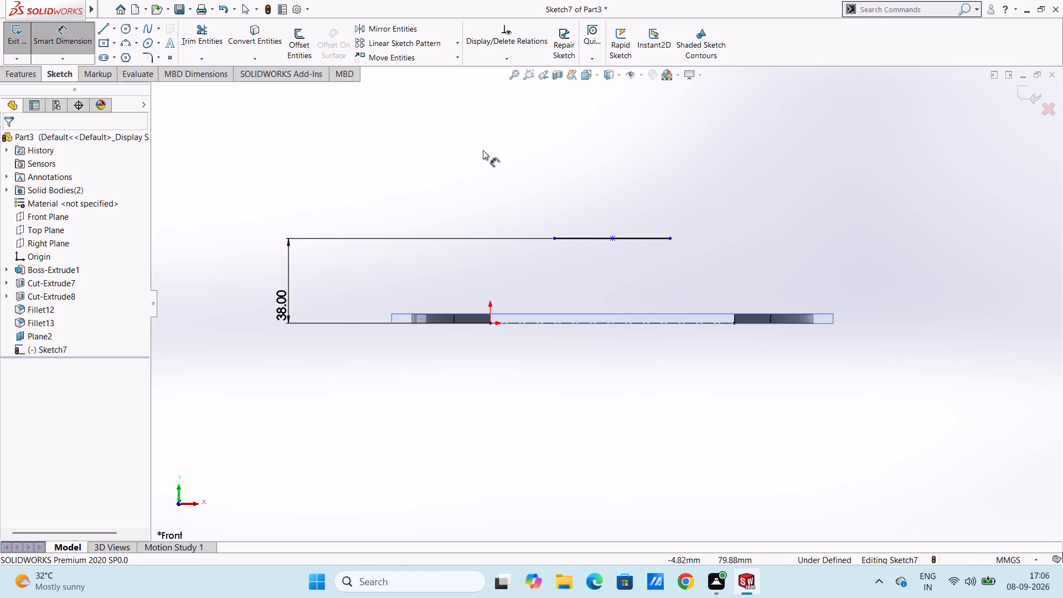
{"action": "left_click", "coordinate": [612, 240]}
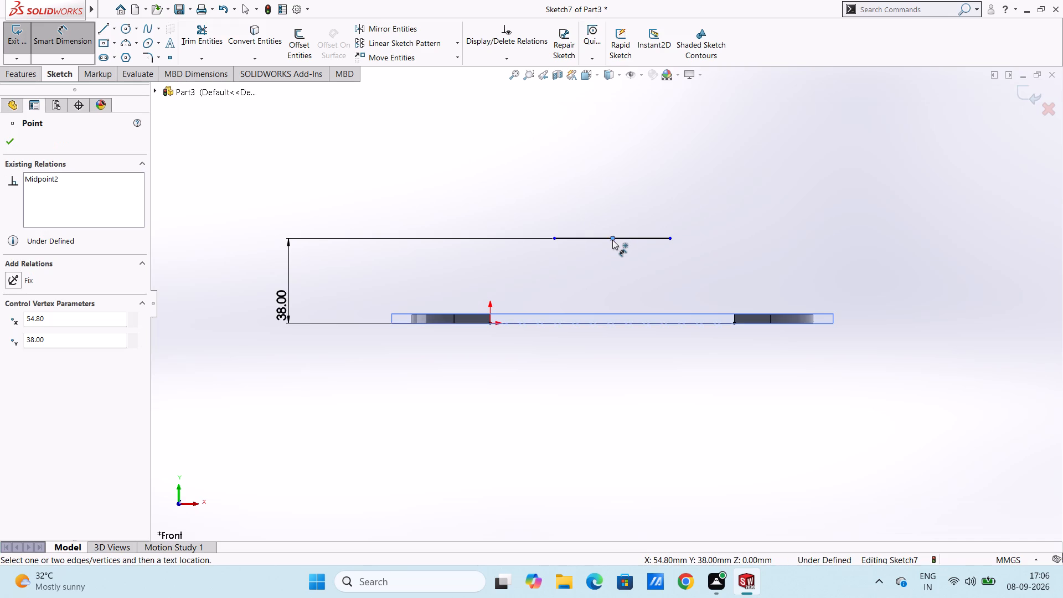
{"action": "left_click", "coordinate": [554, 240]}
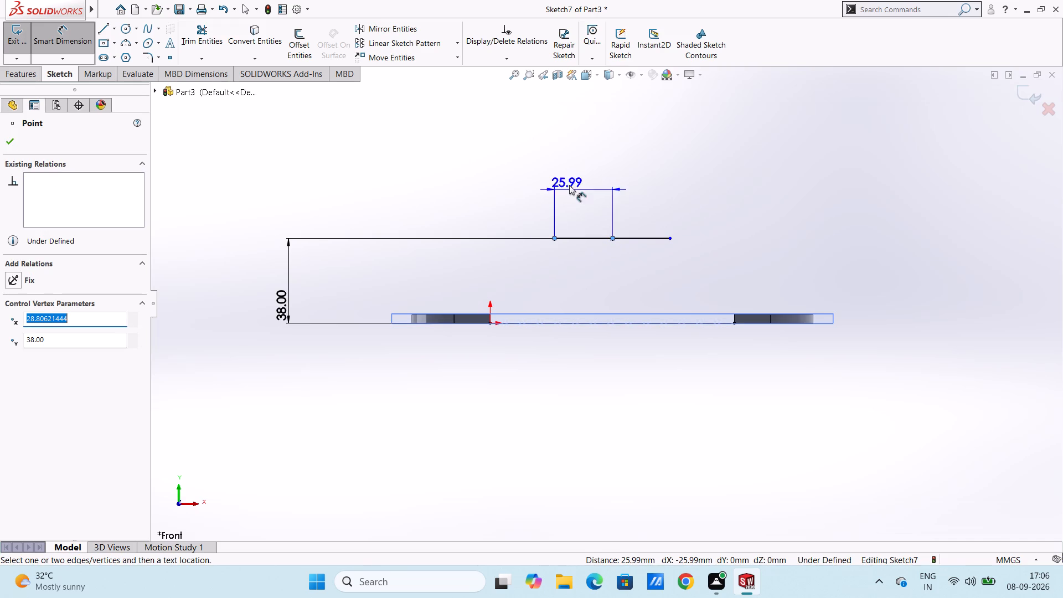
{"action": "left_click", "coordinate": [581, 132]}
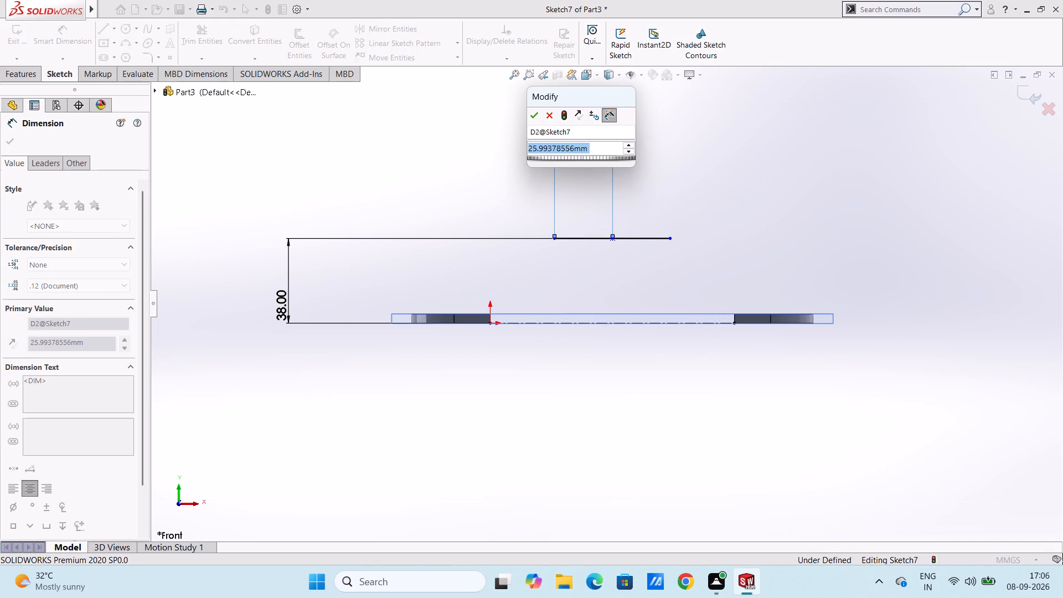
{"action": "type", "text": "26"}
{"action": "key", "text": "Return"}
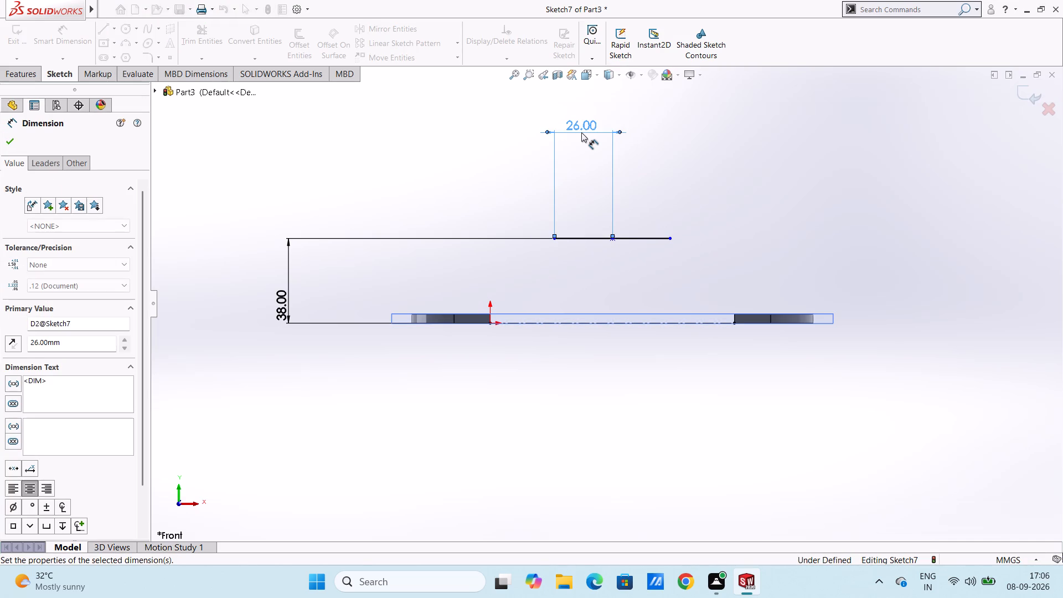
{"action": "key", "text": "Escape"}
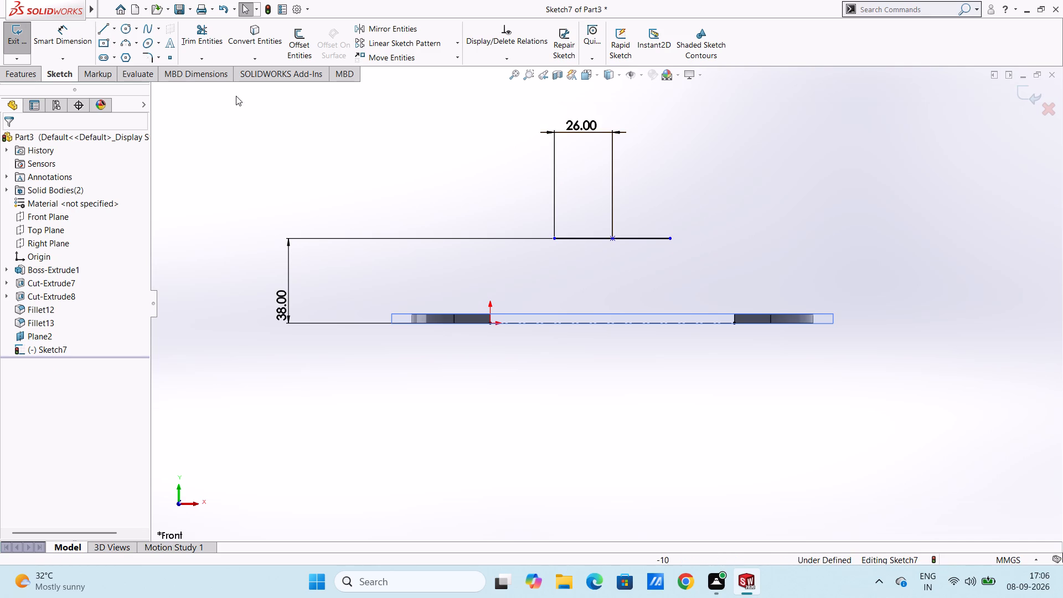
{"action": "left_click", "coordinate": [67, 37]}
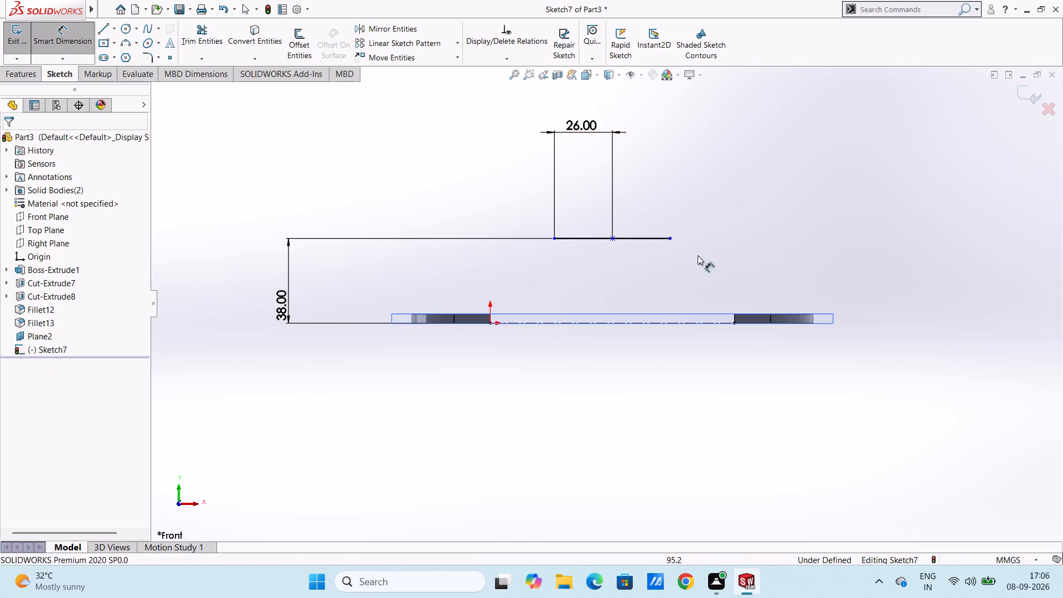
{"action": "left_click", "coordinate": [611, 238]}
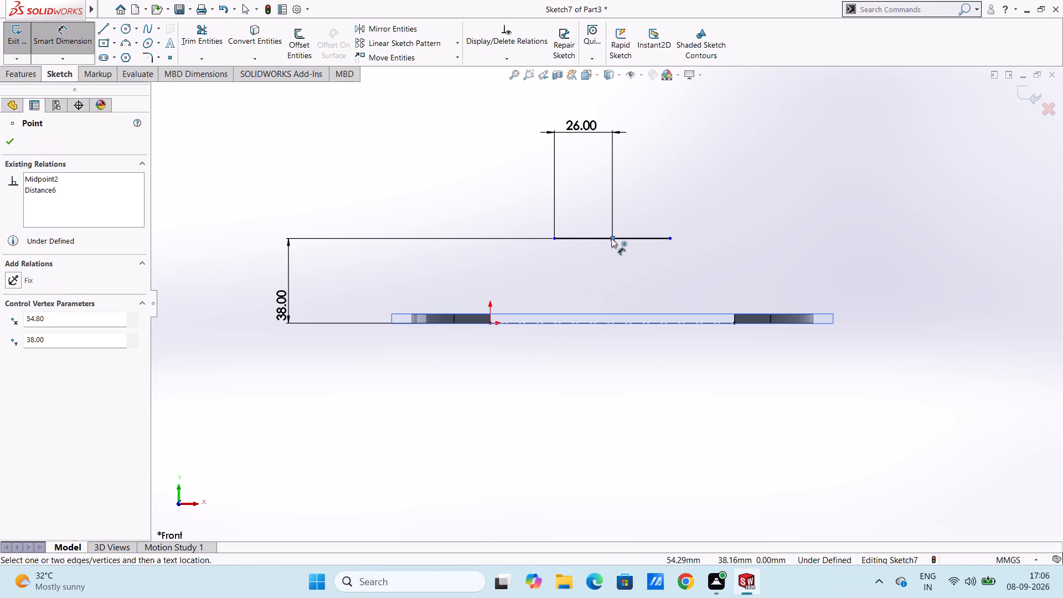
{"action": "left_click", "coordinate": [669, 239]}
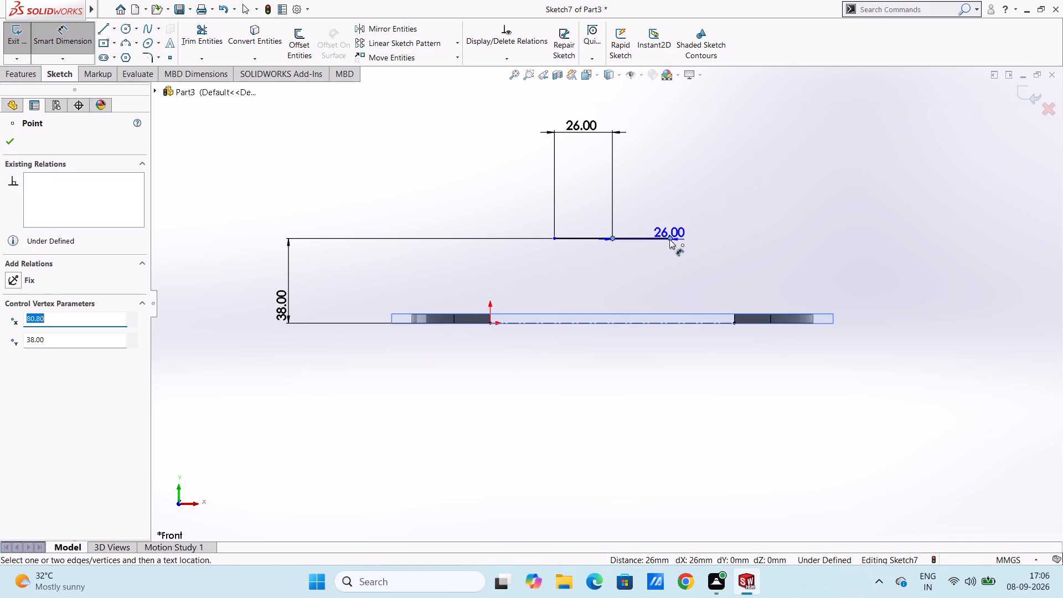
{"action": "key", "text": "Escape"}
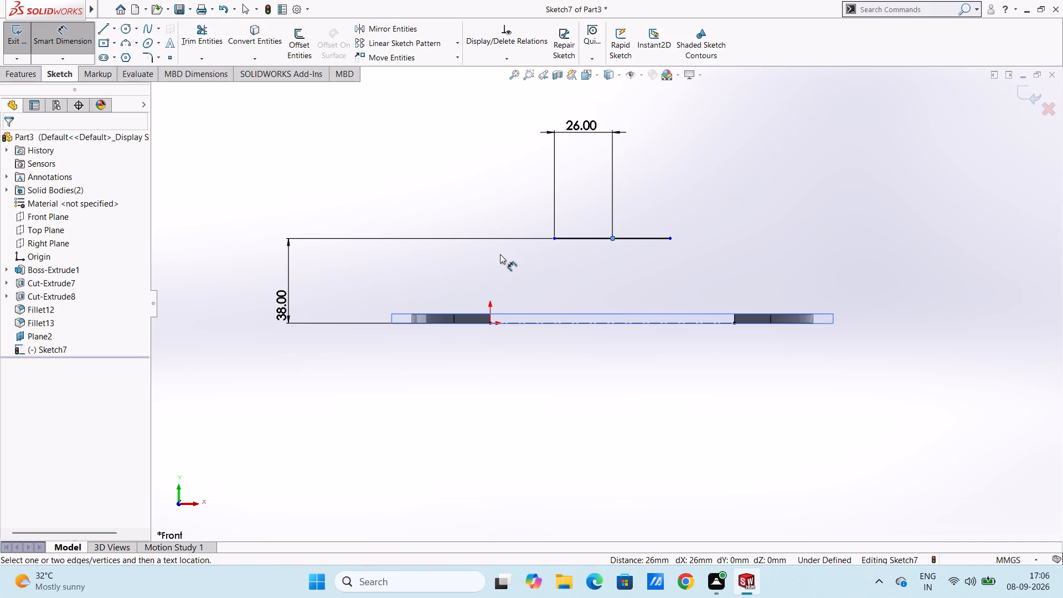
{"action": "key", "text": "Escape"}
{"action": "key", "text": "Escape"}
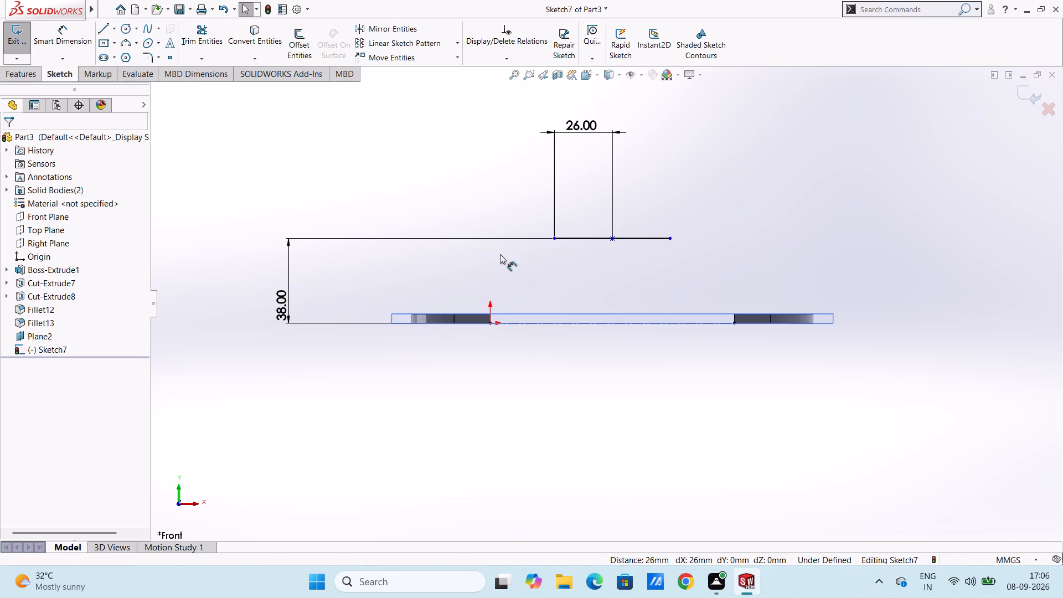
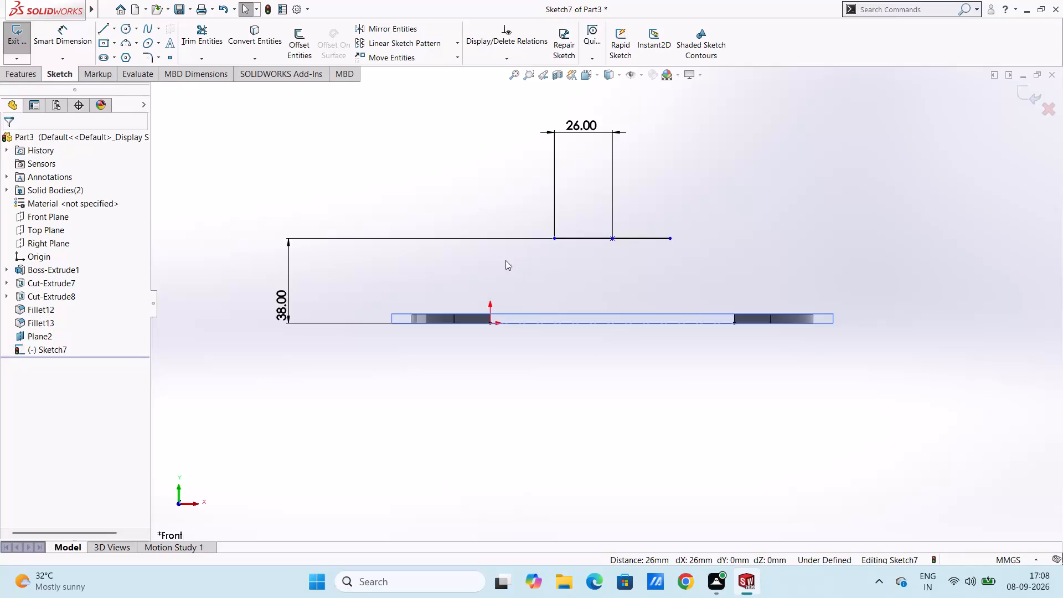
Sketch a vertical centerline about 38 mm long from the upper line's midpoint down to the horizontal centerline.
{"action": "scroll", "coordinate": [556, 295], "scroll_direction": "down", "scroll_amount": 5, "text": "ctrl"}
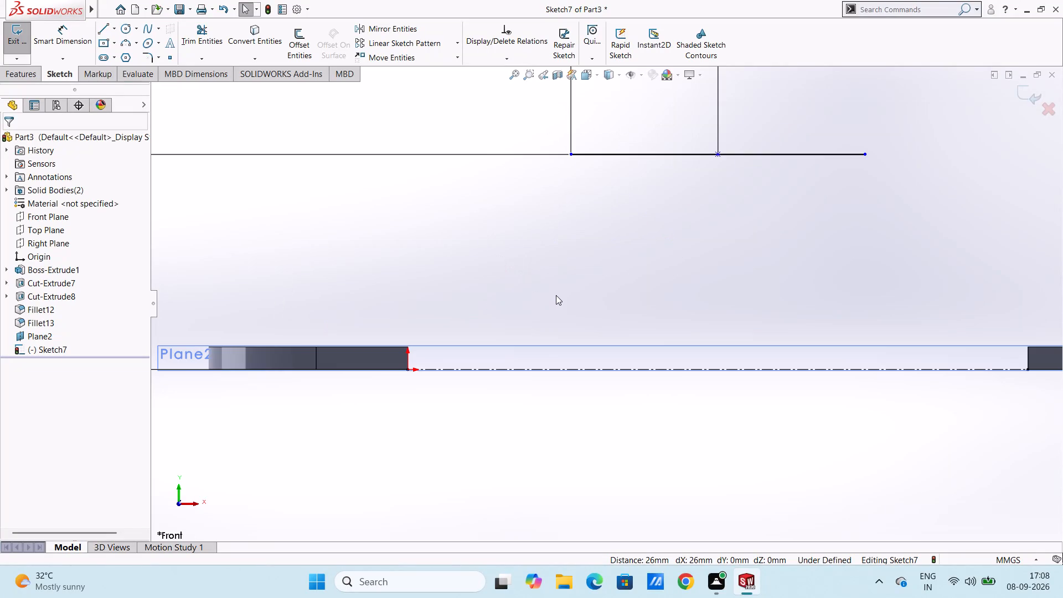
{"action": "left_click", "coordinate": [115, 27]}
{"action": "left_click", "coordinate": [118, 51]}
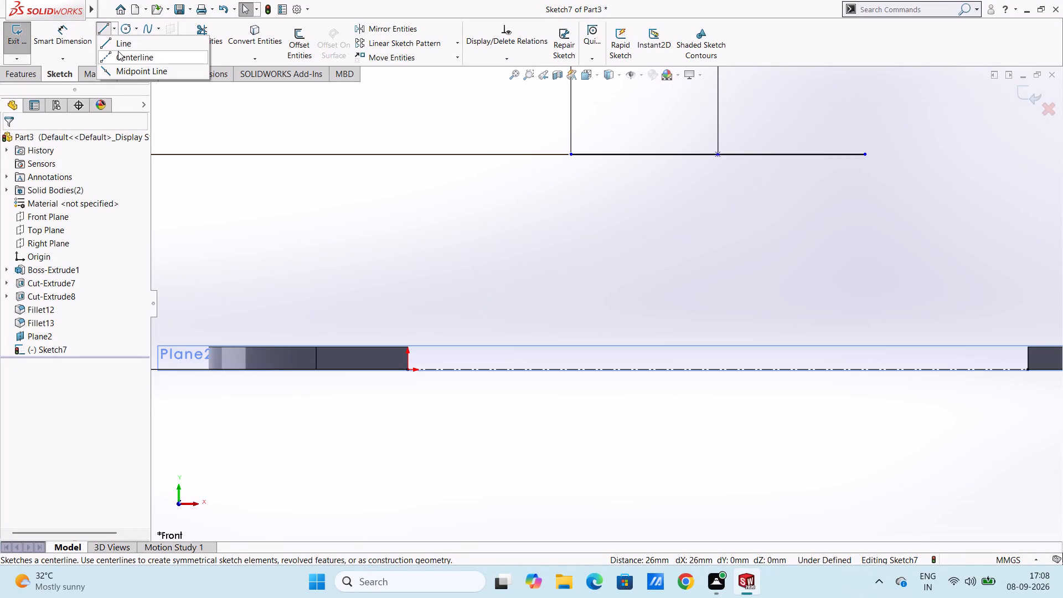
{"action": "left_click", "coordinate": [717, 154]}
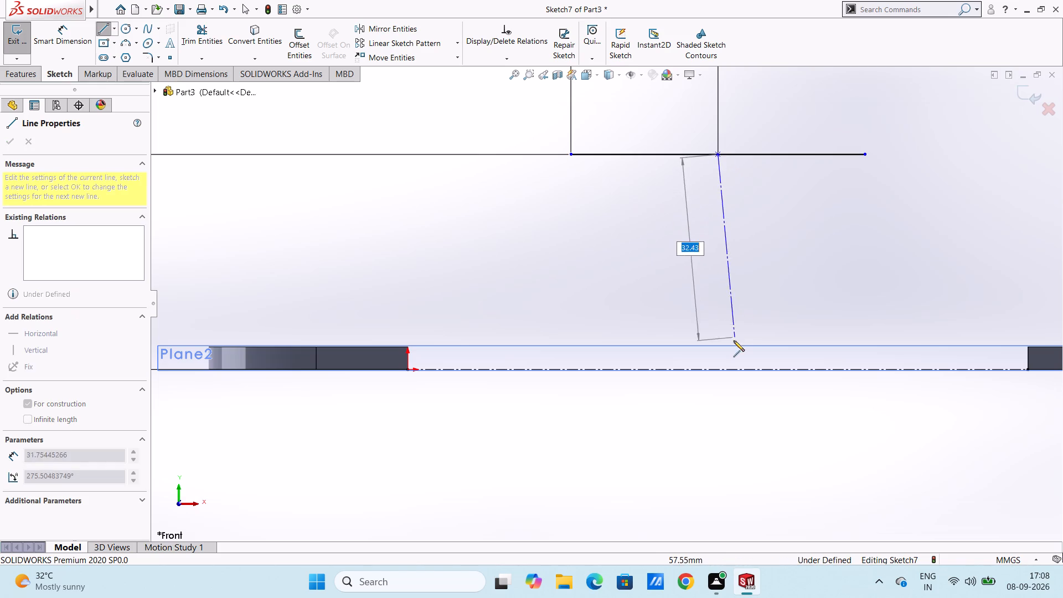
{"action": "left_click", "coordinate": [719, 371]}
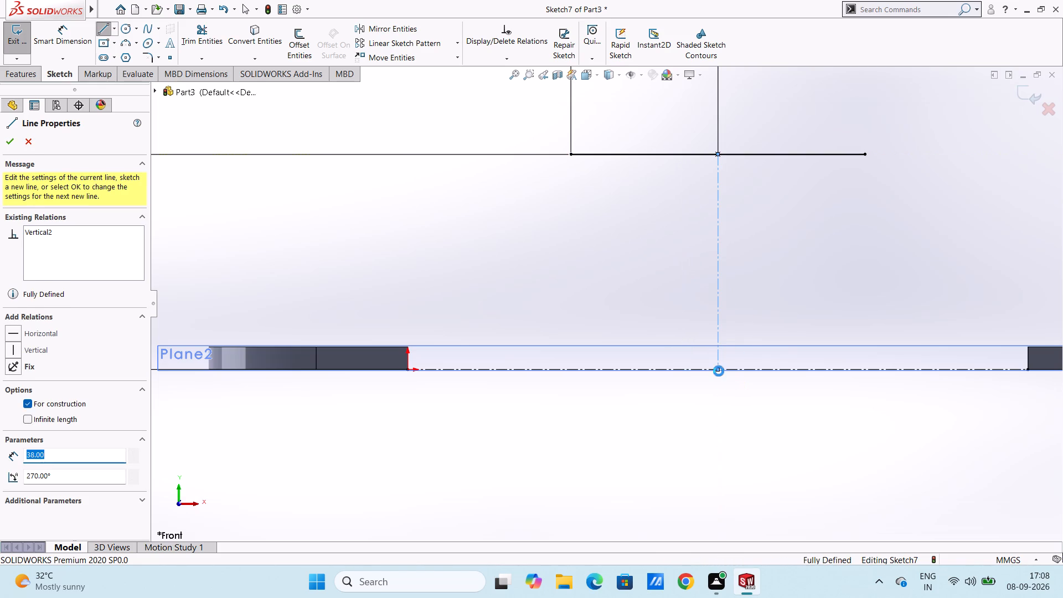
{"action": "key", "text": "Escape"}
{"action": "key", "text": "Escape"}
{"action": "key", "text": "Escape"}
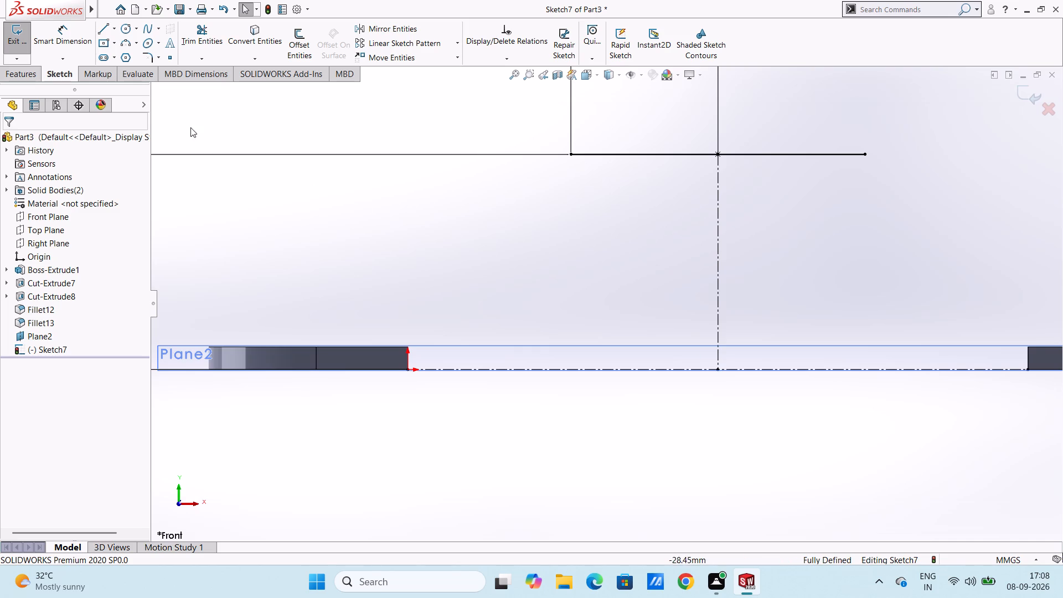
Sketch a 3 mm horizontal line inward from the upper inner corner of the end at the origin.
{"action": "left_click", "coordinate": [106, 28]}
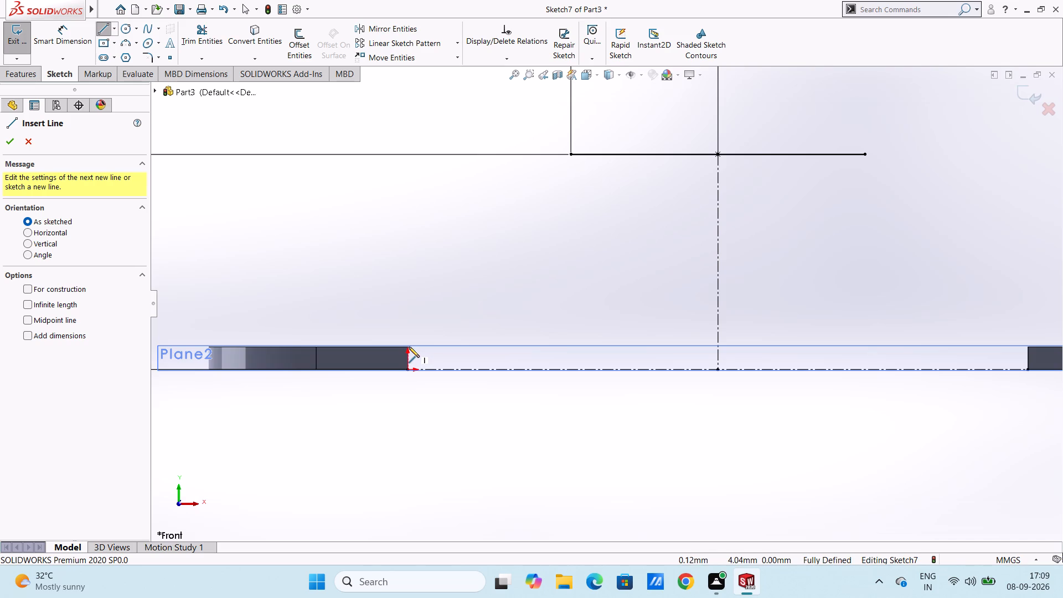
{"action": "scroll", "coordinate": [409, 347], "scroll_direction": "down", "scroll_amount": 3, "text": "ctrl"}
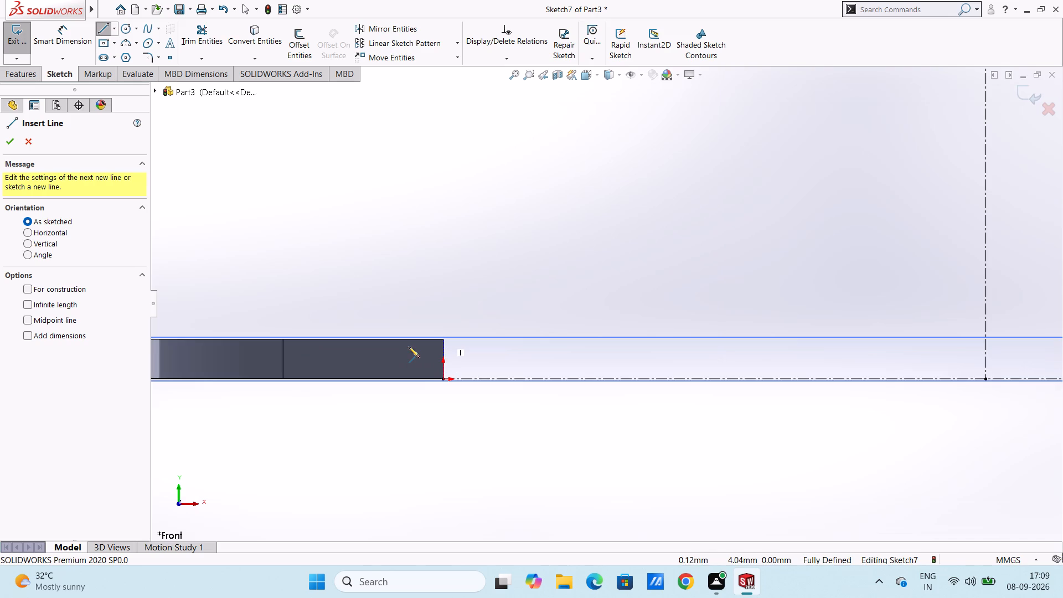
{"action": "left_click", "coordinate": [443, 339]}
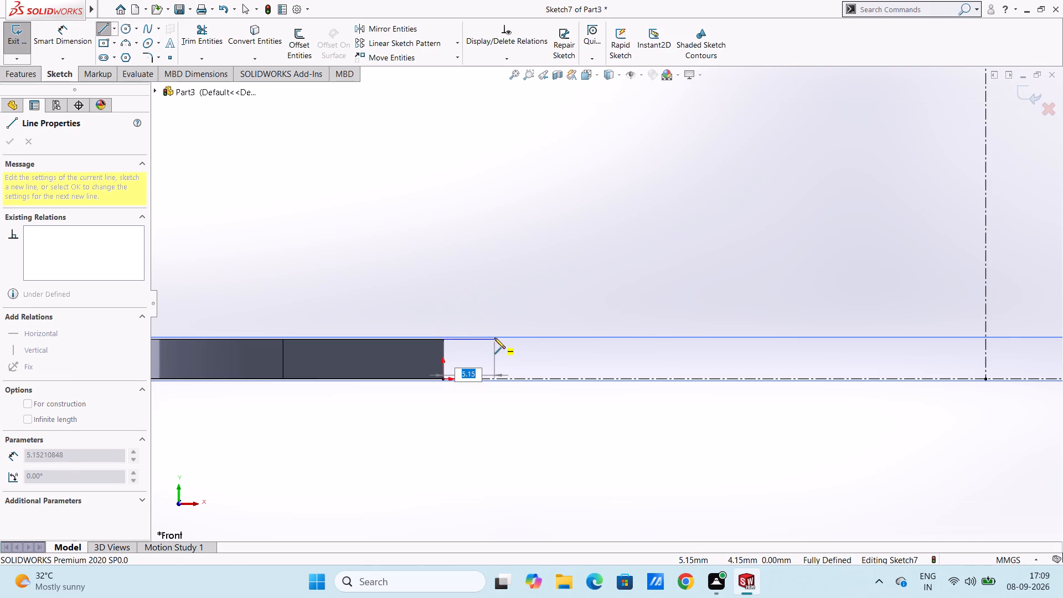
{"action": "key", "text": "3"}
{"action": "key", "text": "Return"}
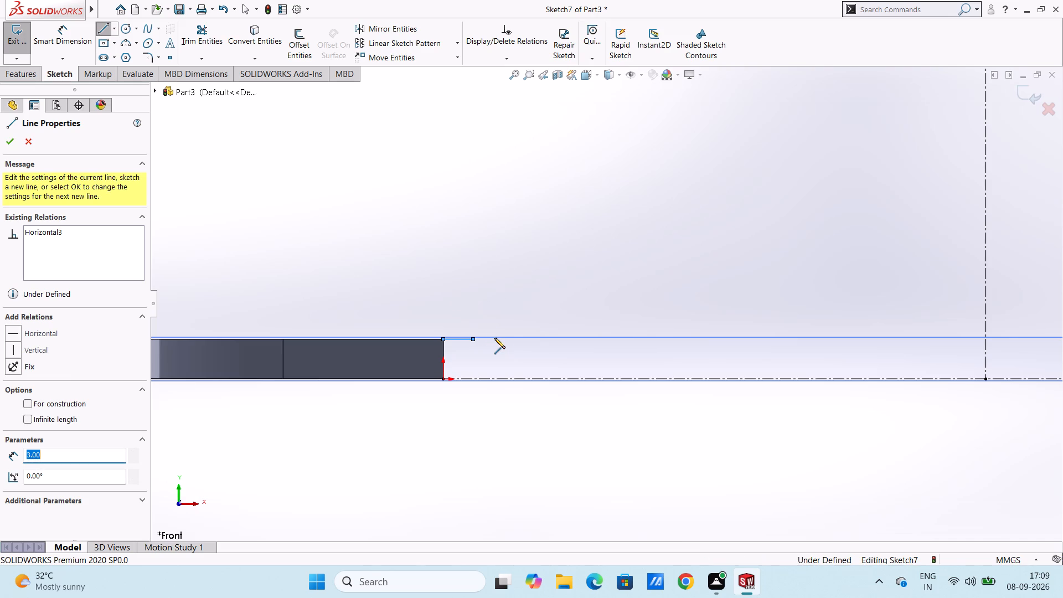
{"action": "key", "text": "Escape"}
{"action": "key", "text": "Escape"}
{"action": "key", "text": "Escape"}
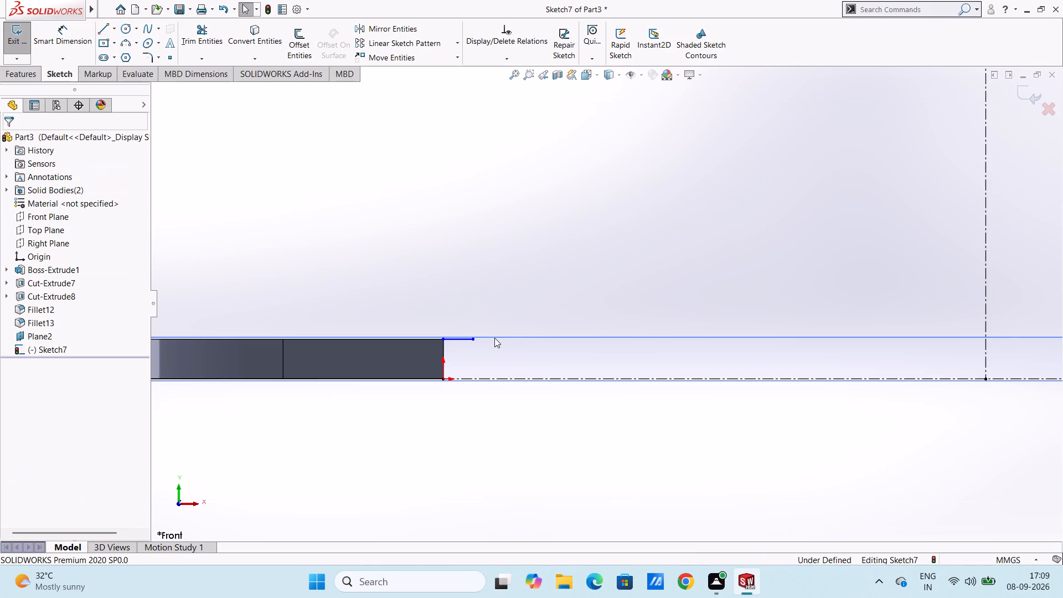
Sketch a three-point arc of 30 mm radius from the short line's free end to the upper line's nearer endpoint.
{"action": "scroll", "coordinate": [494, 338], "scroll_direction": "up", "scroll_amount": 3, "text": "ctrl"}
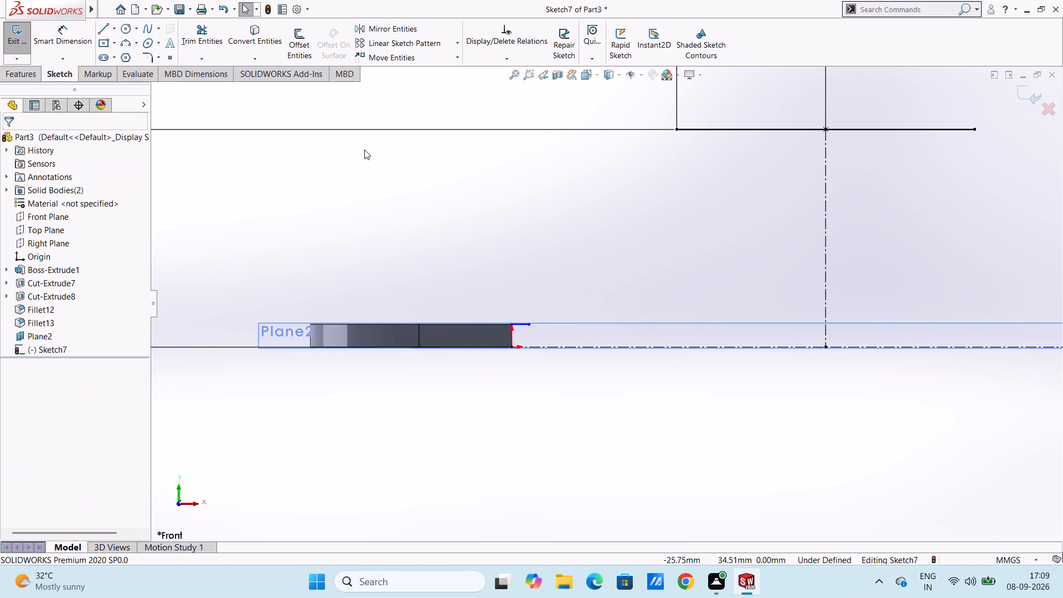
{"action": "left_click", "coordinate": [124, 41]}
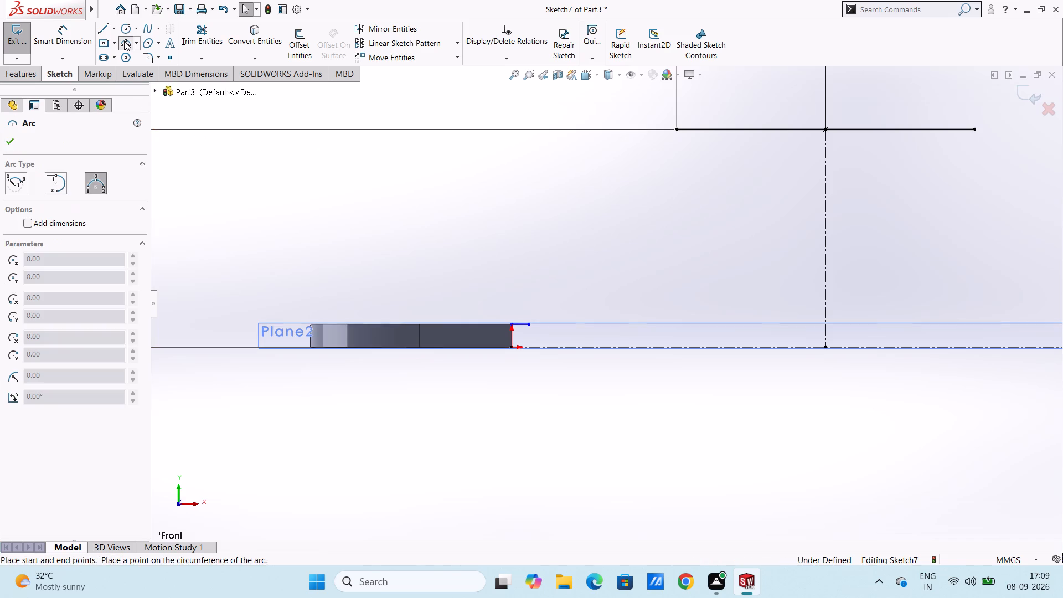
{"action": "left_click", "coordinate": [530, 324]}
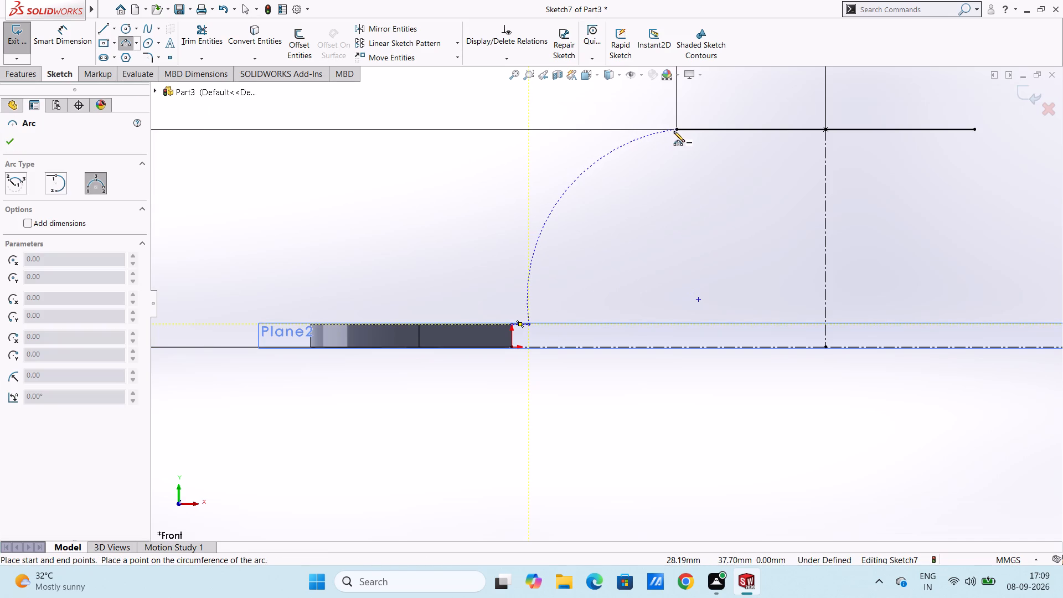
{"action": "left_click", "coordinate": [675, 131]}
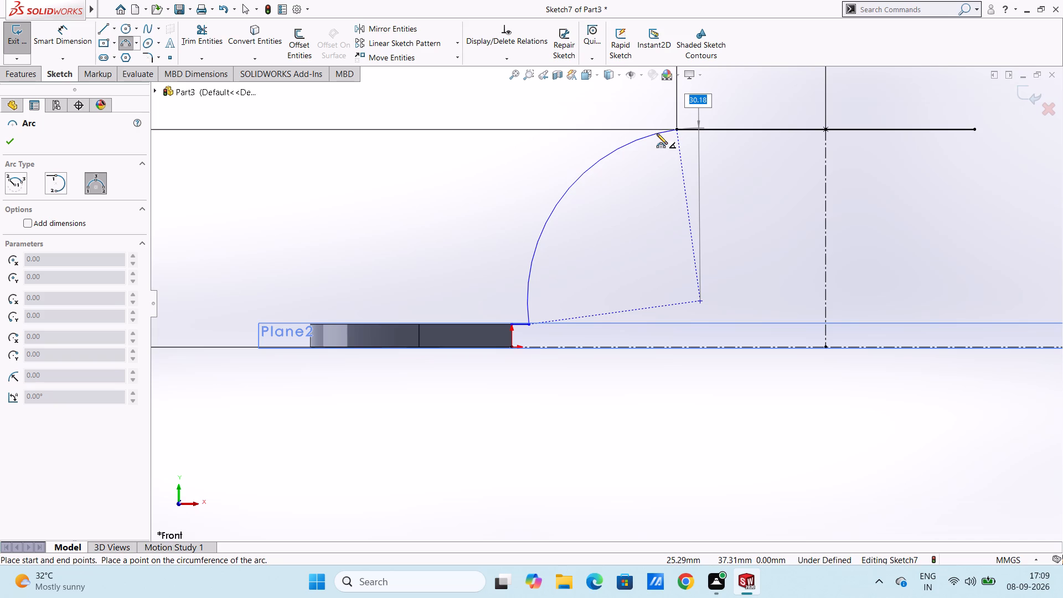
{"action": "type", "text": "30"}
{"action": "key", "text": "Return"}
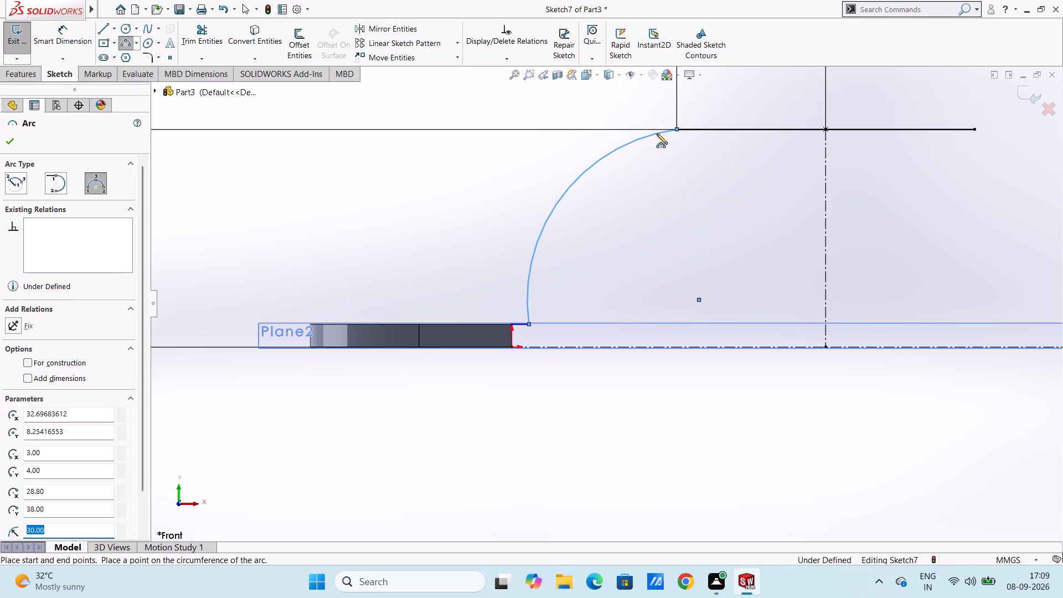
{"action": "key", "text": "Escape"}
{"action": "key", "text": "Escape"}
{"action": "key", "text": "Escape"}
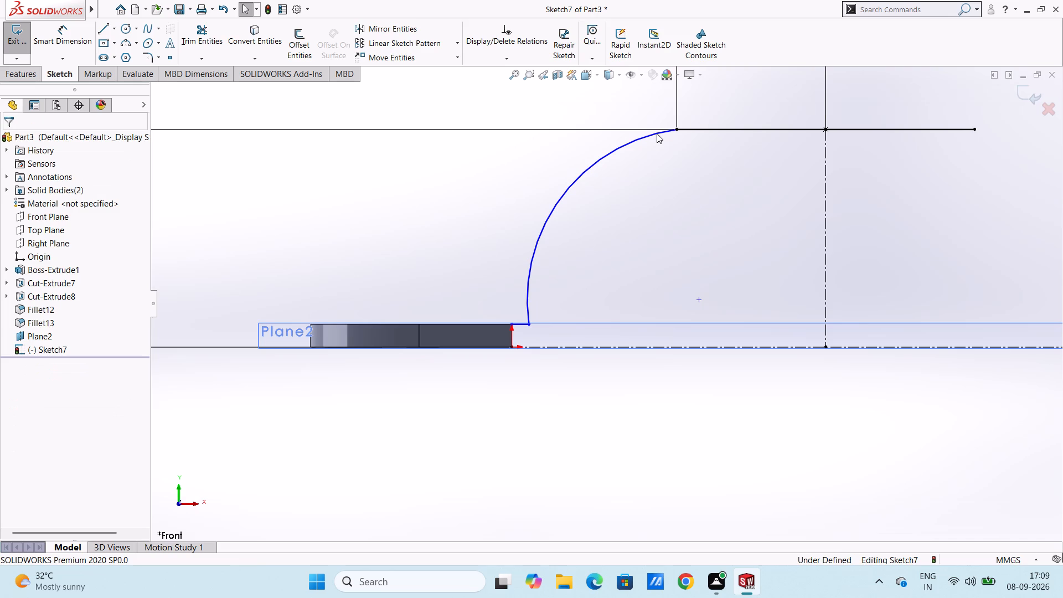
Add a 2 mm sketch fillet at the corner between the short horizontal line and the large arc.
{"action": "left_click", "coordinate": [150, 56]}
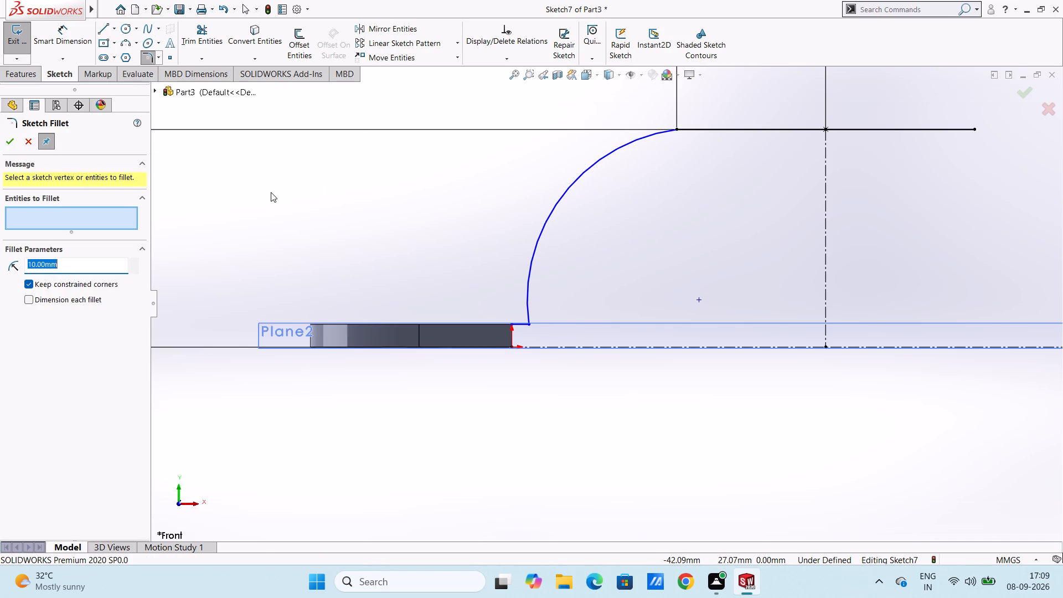
{"action": "key", "text": "2"}
{"action": "key", "text": "Return"}
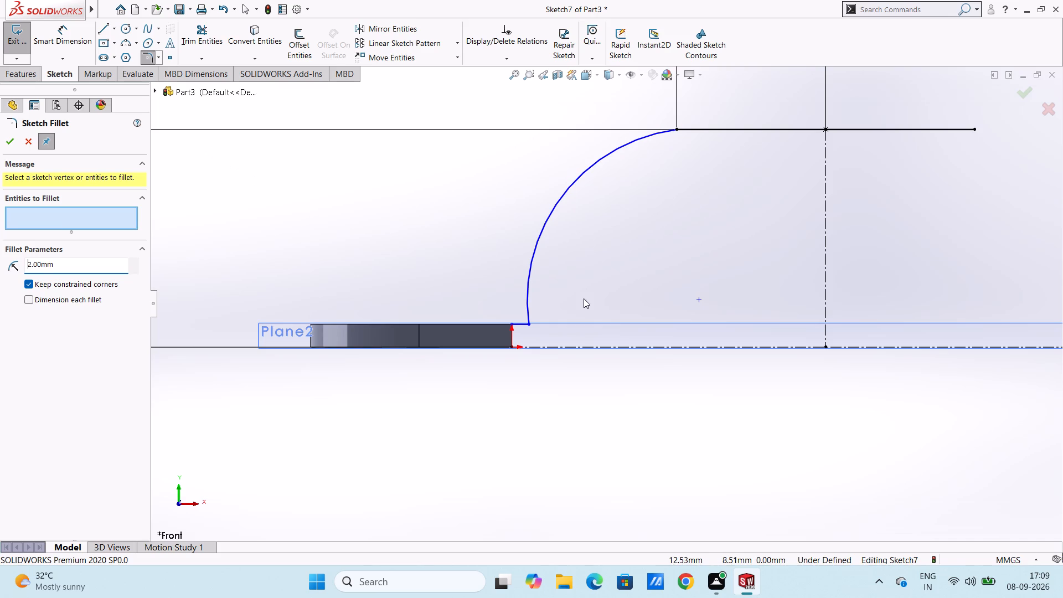
{"action": "left_click", "coordinate": [530, 325]}
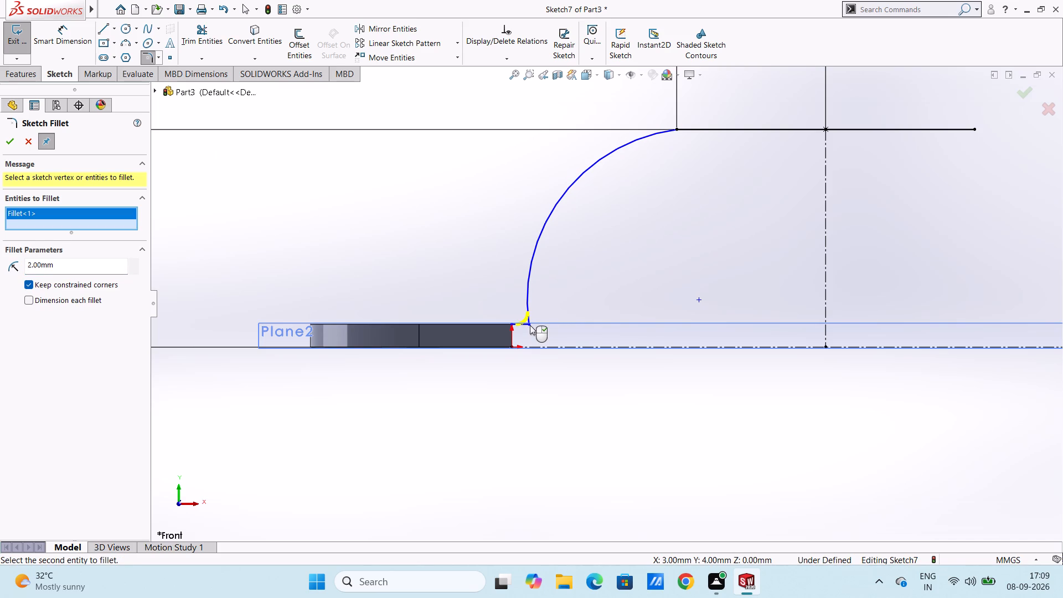
{"action": "left_click", "coordinate": [7, 140]}
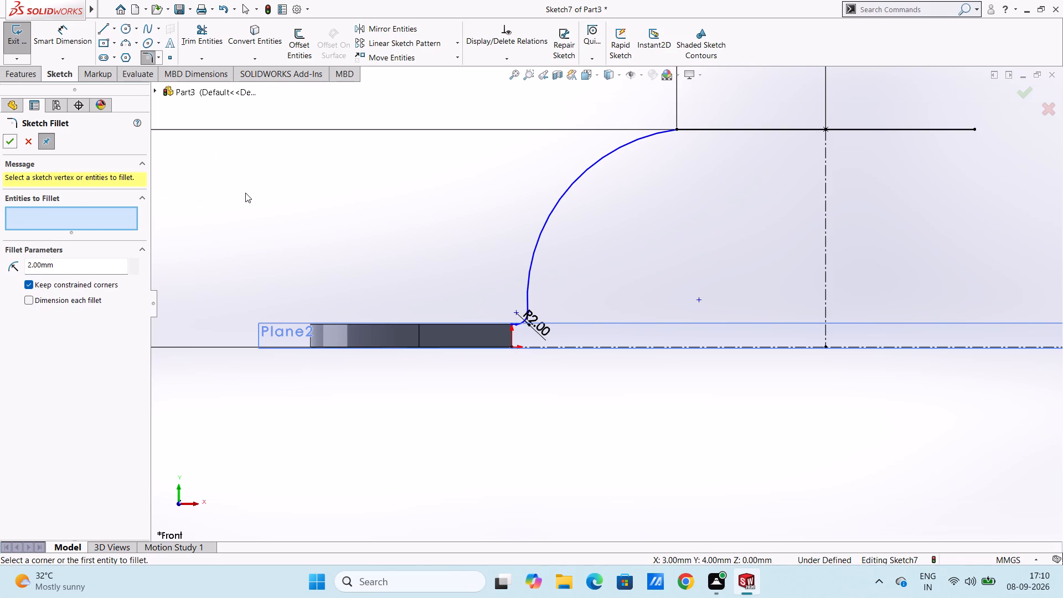
{"action": "left_click", "coordinate": [245, 193]}
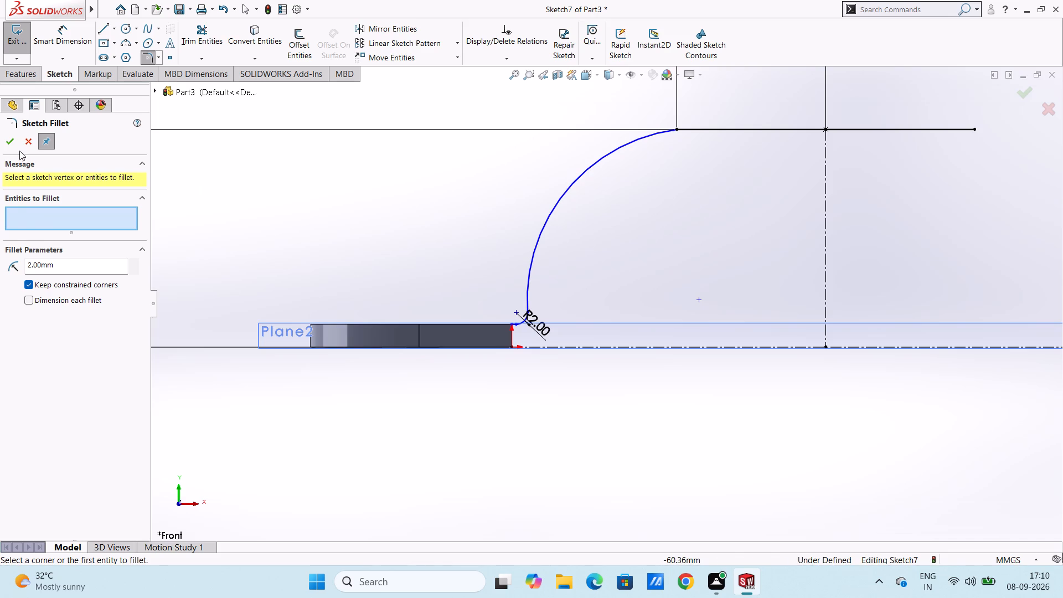
{"action": "left_click", "coordinate": [10, 142]}
{"action": "left_click", "coordinate": [328, 216]}
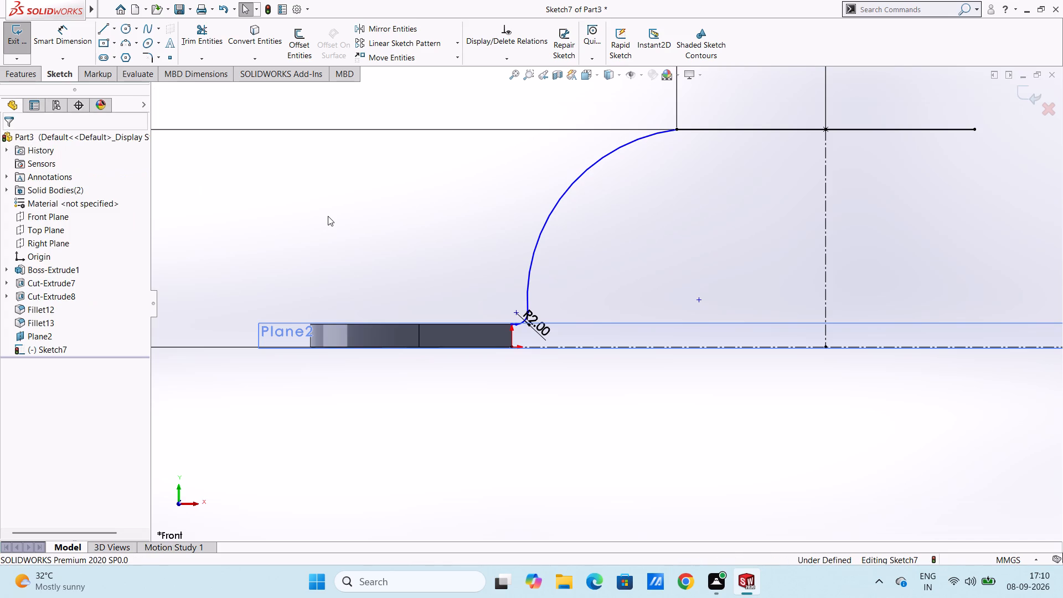
Dimension the large arc's radius as 30 mm.
{"action": "scroll", "coordinate": [583, 305], "scroll_direction": "down", "scroll_amount": 4, "text": "ctrl"}
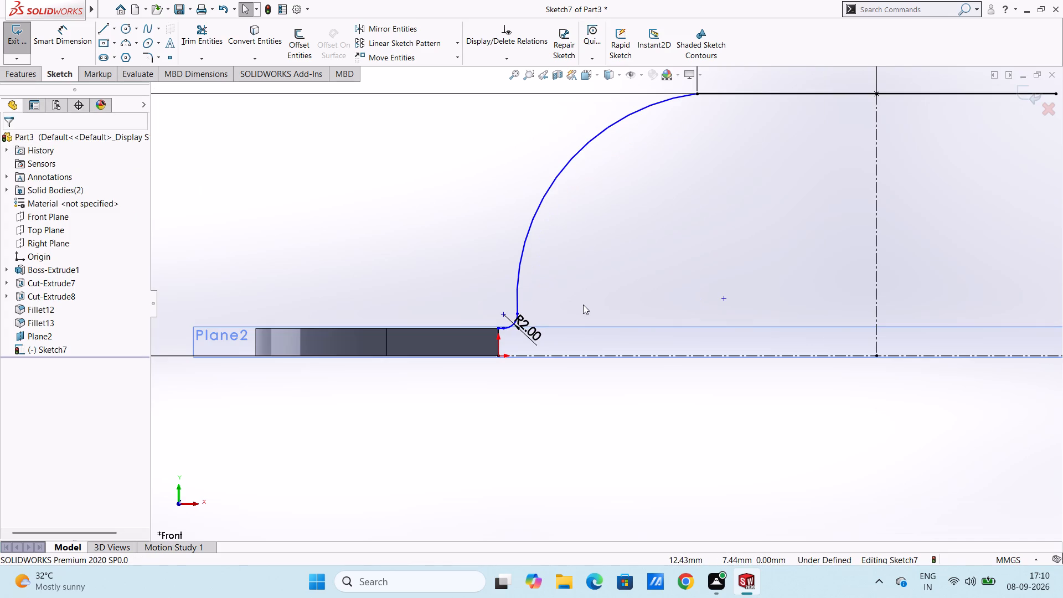
{"action": "scroll", "coordinate": [583, 305], "scroll_direction": "up", "scroll_amount": 8, "text": "ctrl"}
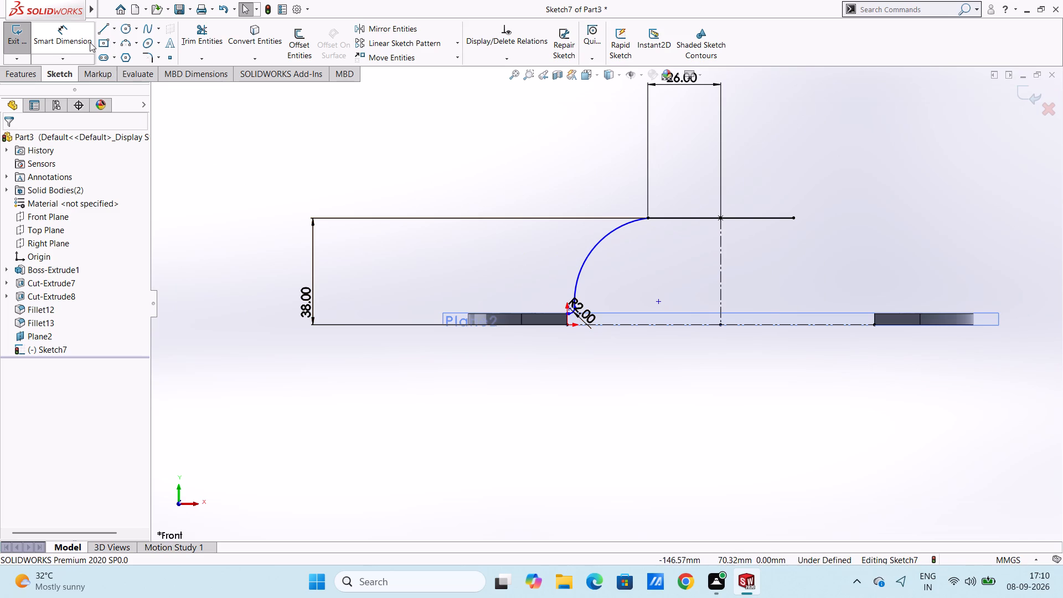
{"action": "left_click", "coordinate": [76, 30]}
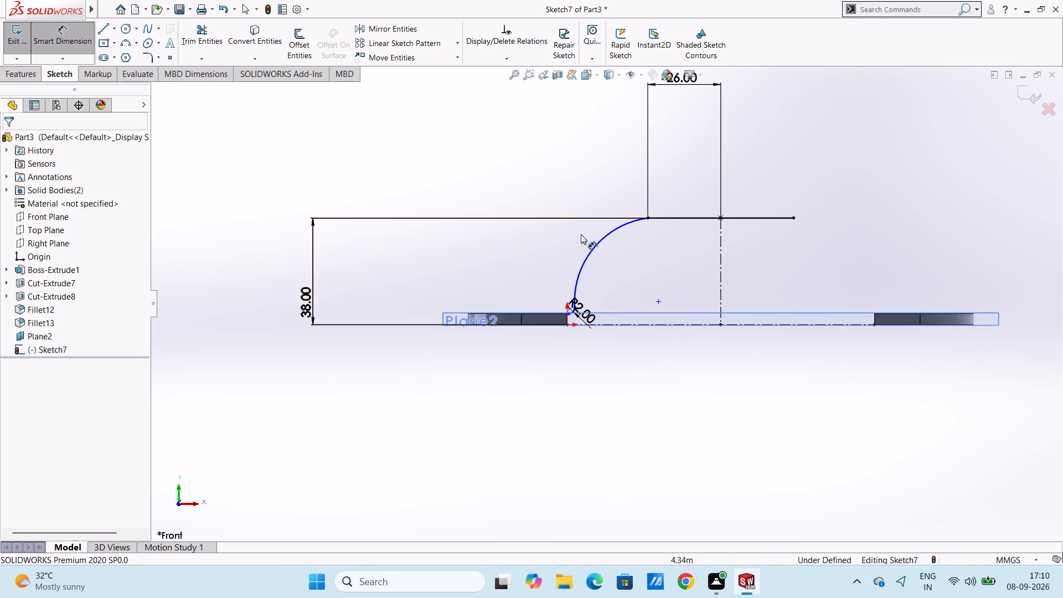
{"action": "left_click", "coordinate": [597, 245]}
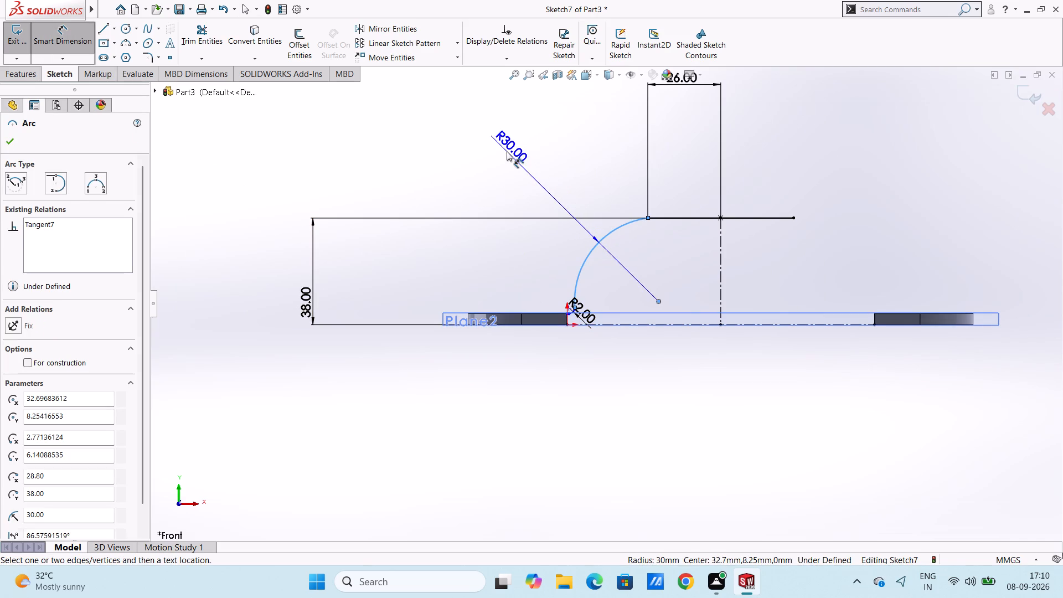
{"action": "left_click", "coordinate": [507, 151]}
{"action": "key", "text": "Return"}
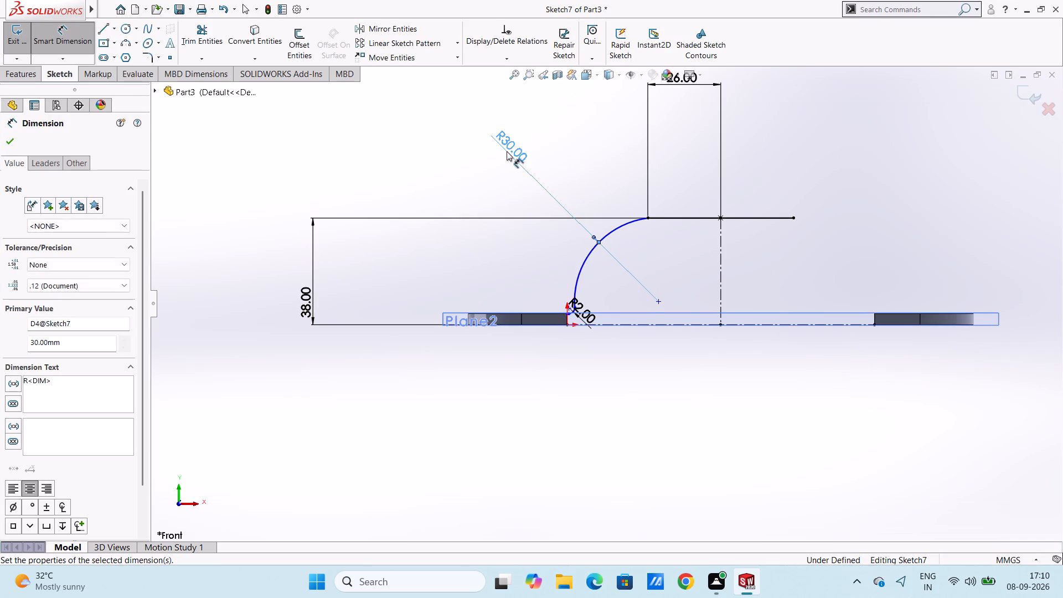
{"action": "left_click", "coordinate": [510, 169]}
{"action": "key", "text": "Escape"}
{"action": "key", "text": "Escape"}
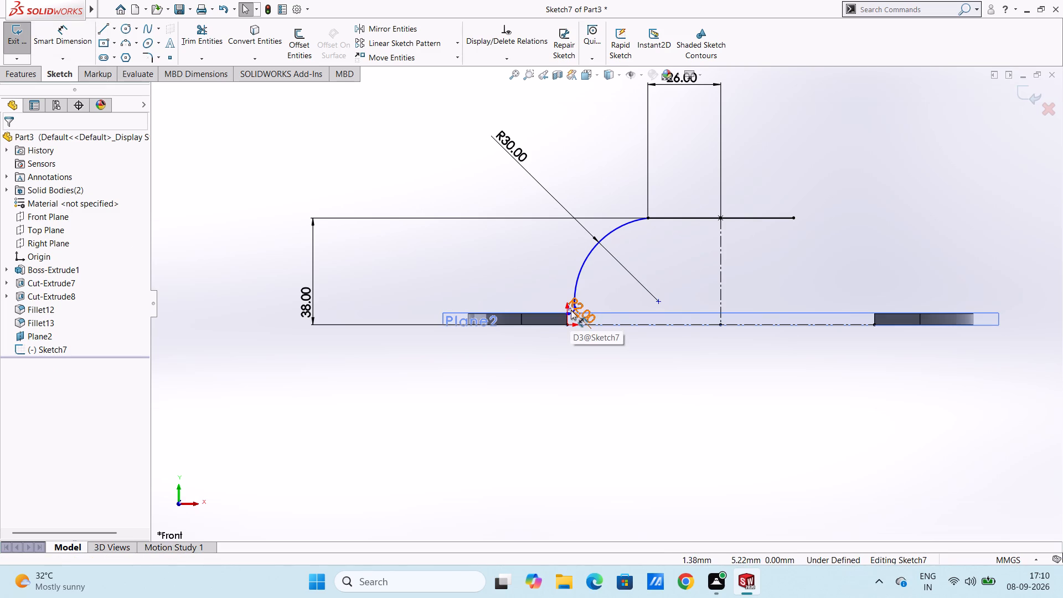
Apply a tangent relation between the 2 mm fillet arc and the short horizontal line.
{"action": "scroll", "coordinate": [571, 310], "scroll_direction": "down", "scroll_amount": 6, "text": "ctrl"}
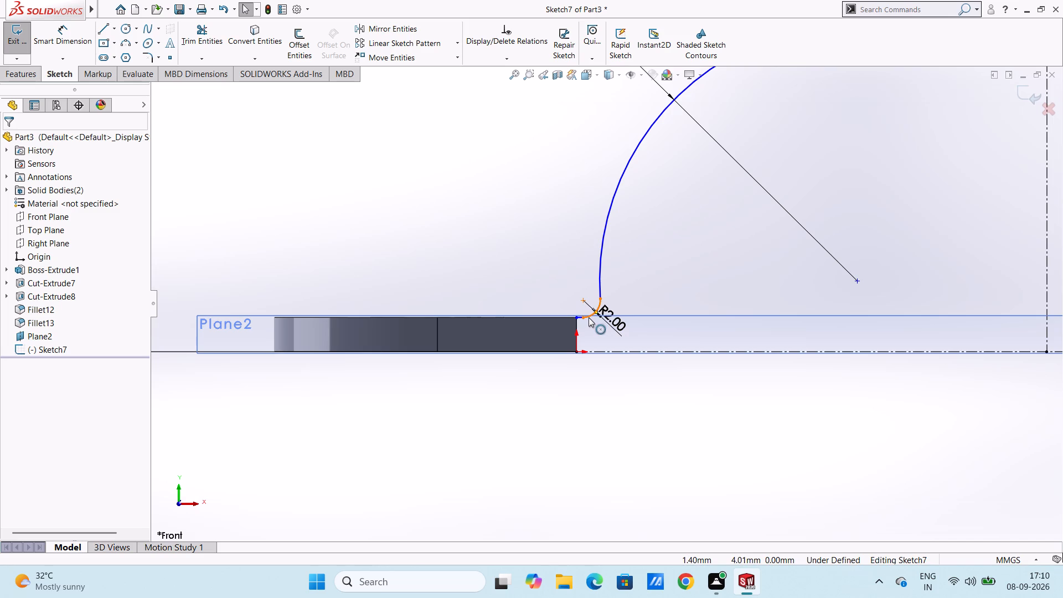
{"action": "scroll", "coordinate": [589, 317], "scroll_direction": "down", "scroll_amount": 4, "text": "ctrl"}
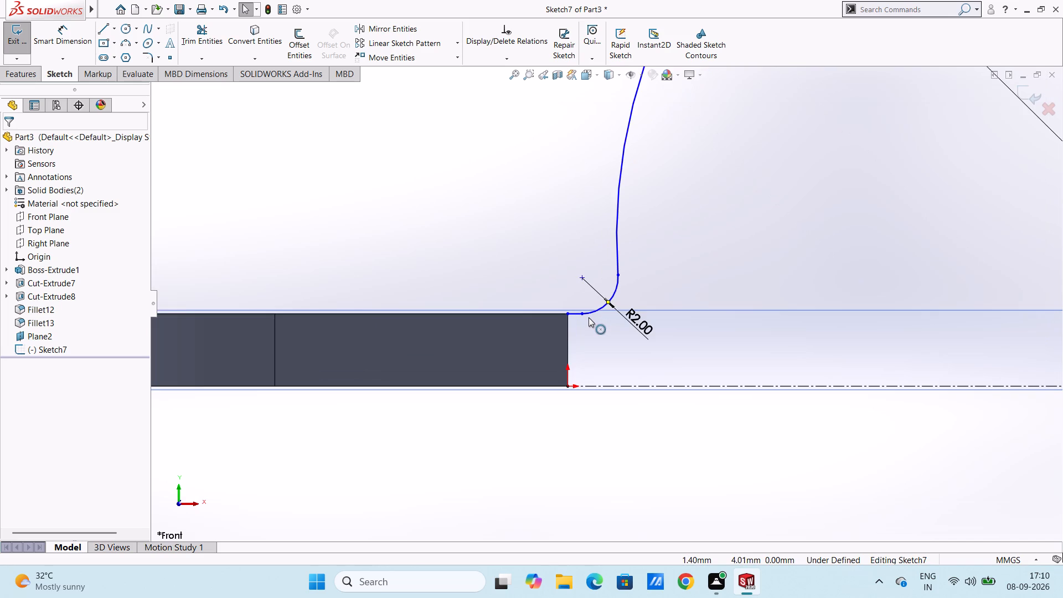
{"action": "left_click", "coordinate": [589, 313]}
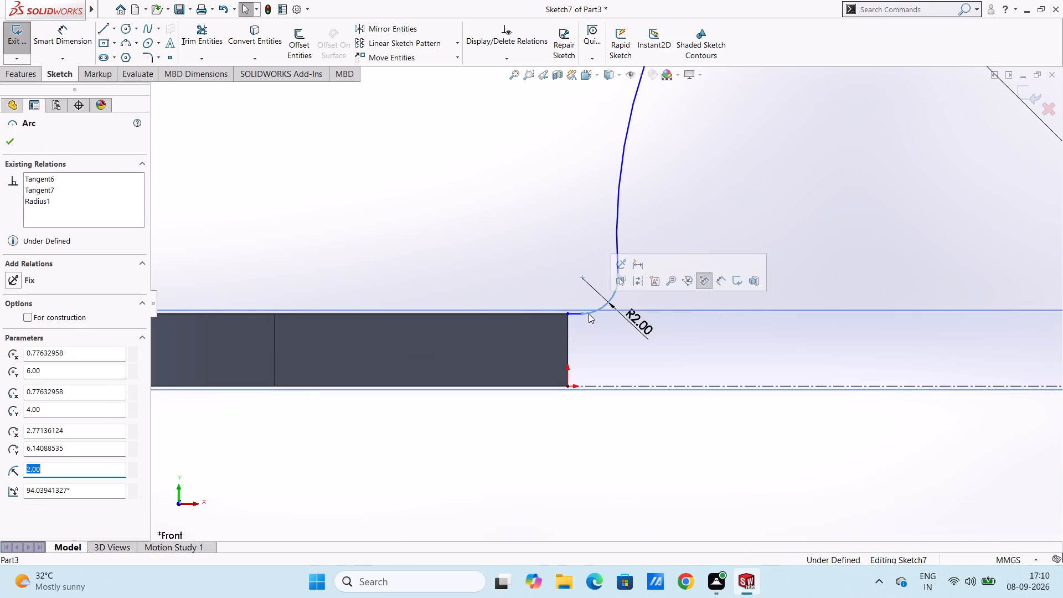
{"action": "left_click", "coordinate": [576, 315], "text": "ctrl"}
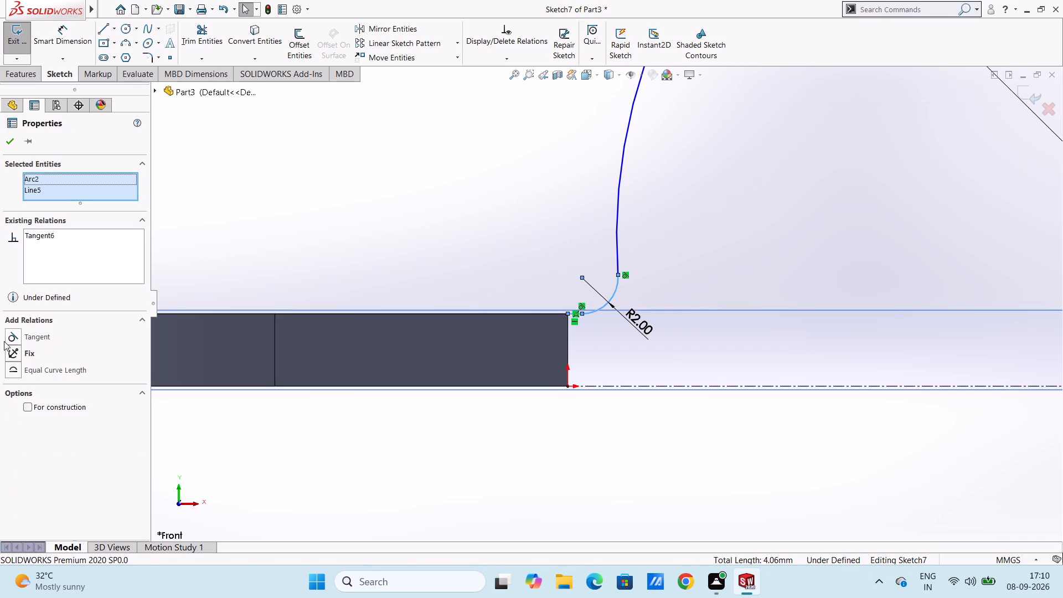
{"action": "left_click", "coordinate": [14, 336]}
{"action": "left_click", "coordinate": [296, 271]}
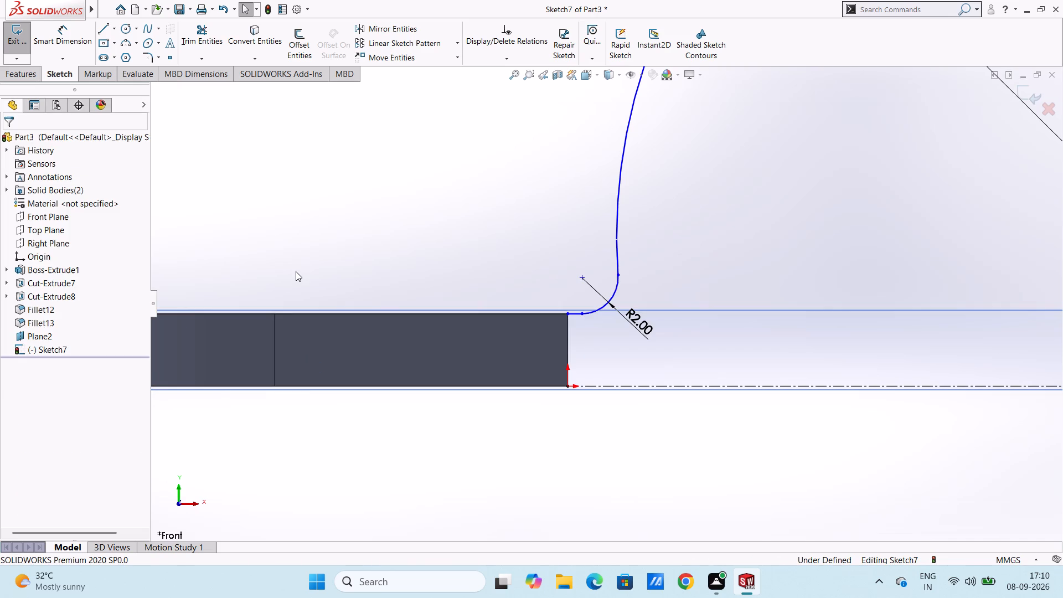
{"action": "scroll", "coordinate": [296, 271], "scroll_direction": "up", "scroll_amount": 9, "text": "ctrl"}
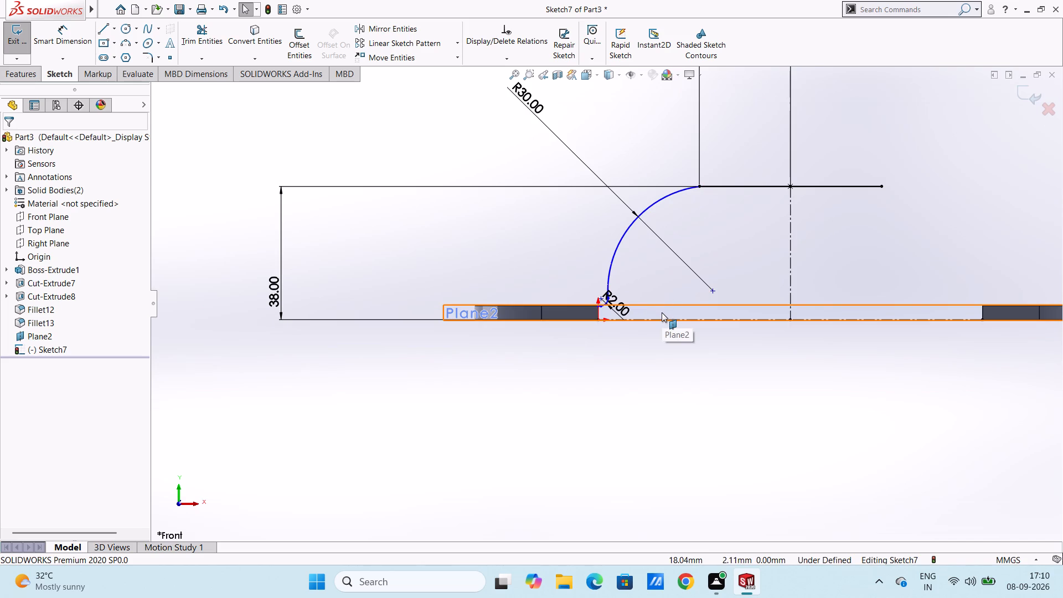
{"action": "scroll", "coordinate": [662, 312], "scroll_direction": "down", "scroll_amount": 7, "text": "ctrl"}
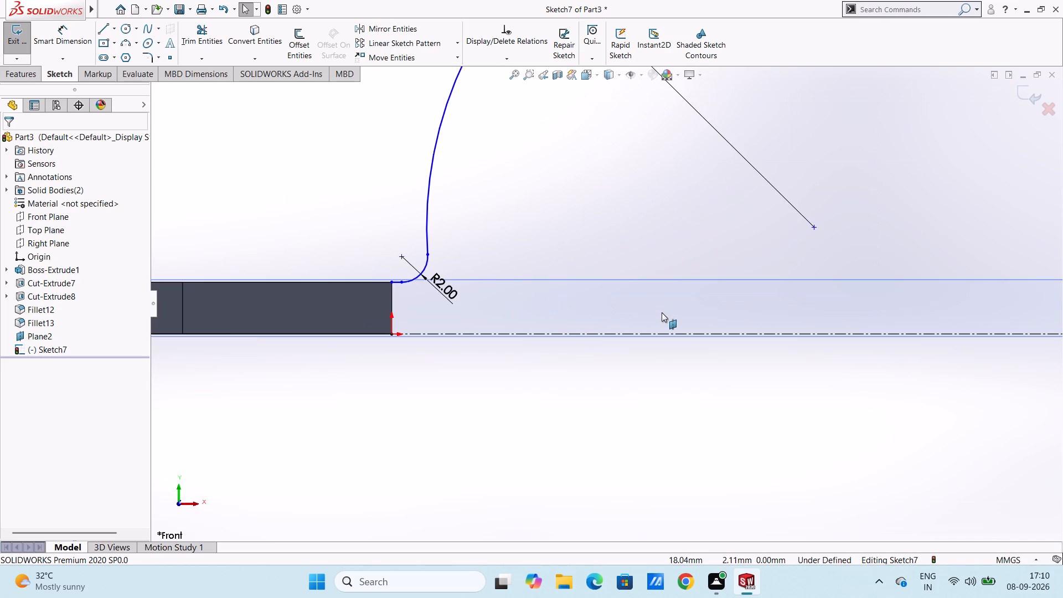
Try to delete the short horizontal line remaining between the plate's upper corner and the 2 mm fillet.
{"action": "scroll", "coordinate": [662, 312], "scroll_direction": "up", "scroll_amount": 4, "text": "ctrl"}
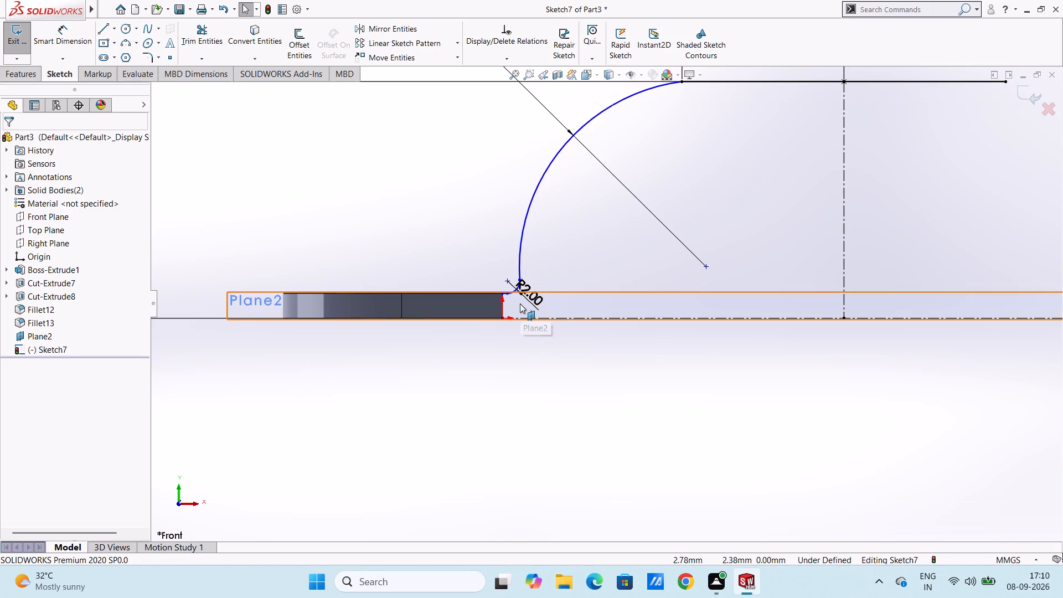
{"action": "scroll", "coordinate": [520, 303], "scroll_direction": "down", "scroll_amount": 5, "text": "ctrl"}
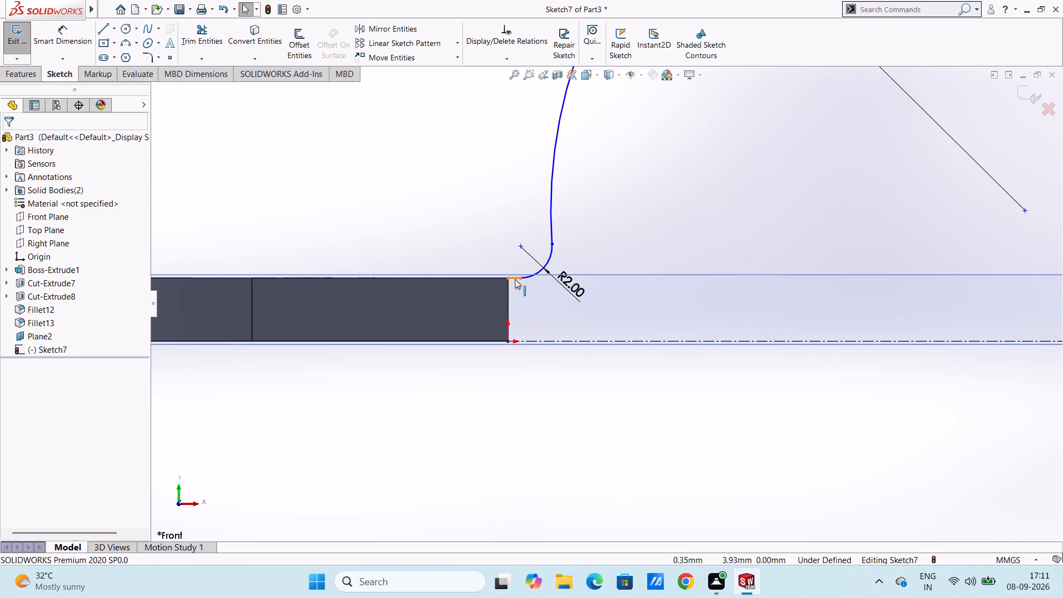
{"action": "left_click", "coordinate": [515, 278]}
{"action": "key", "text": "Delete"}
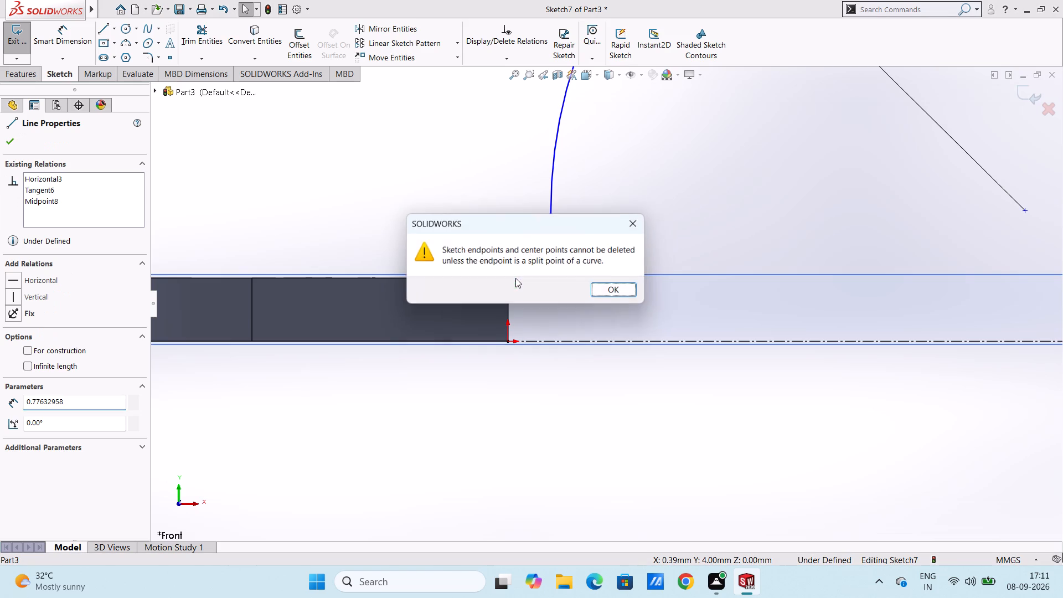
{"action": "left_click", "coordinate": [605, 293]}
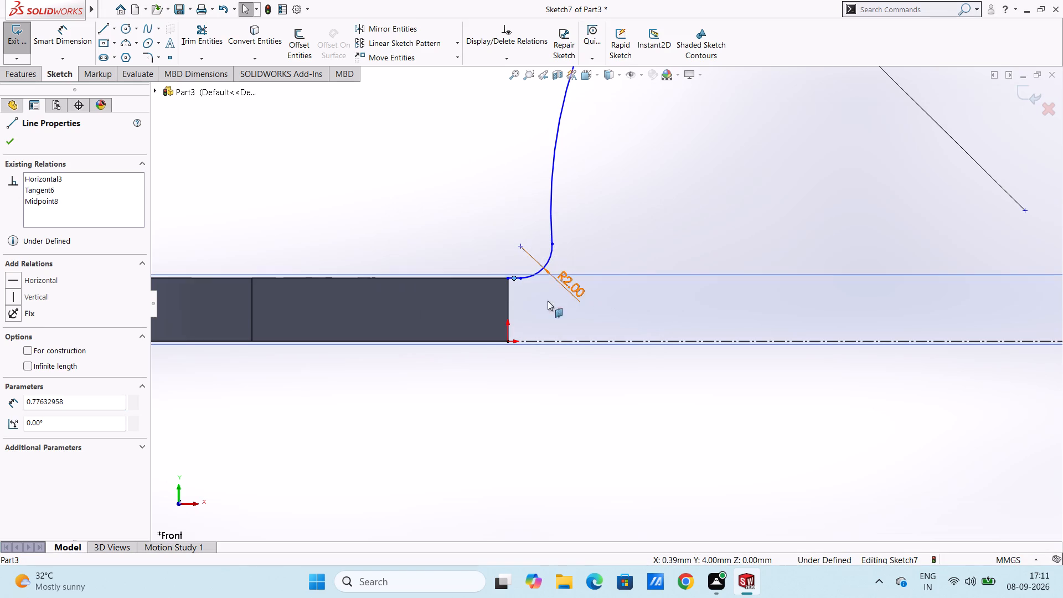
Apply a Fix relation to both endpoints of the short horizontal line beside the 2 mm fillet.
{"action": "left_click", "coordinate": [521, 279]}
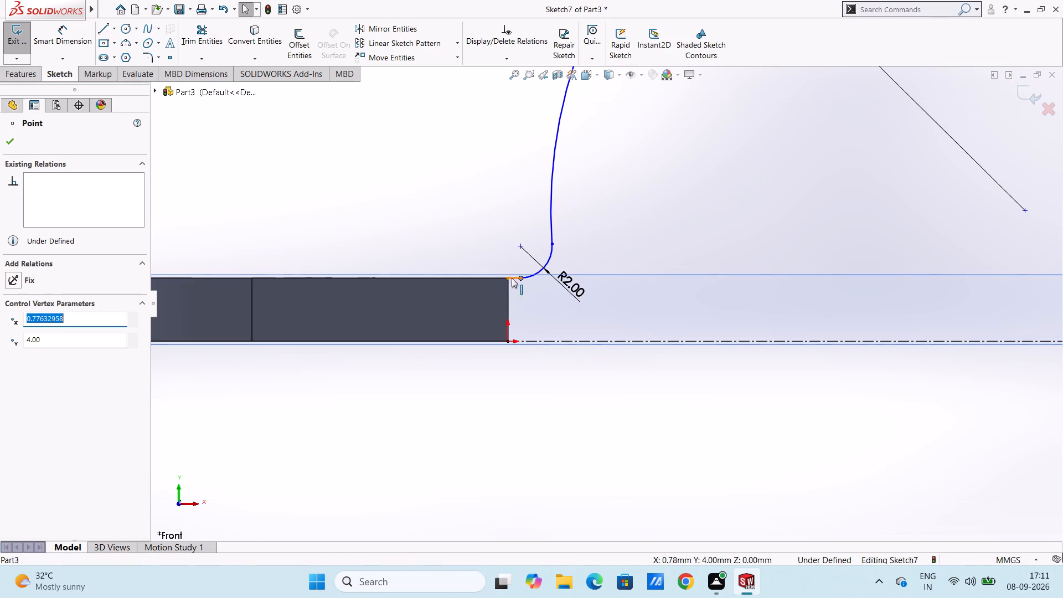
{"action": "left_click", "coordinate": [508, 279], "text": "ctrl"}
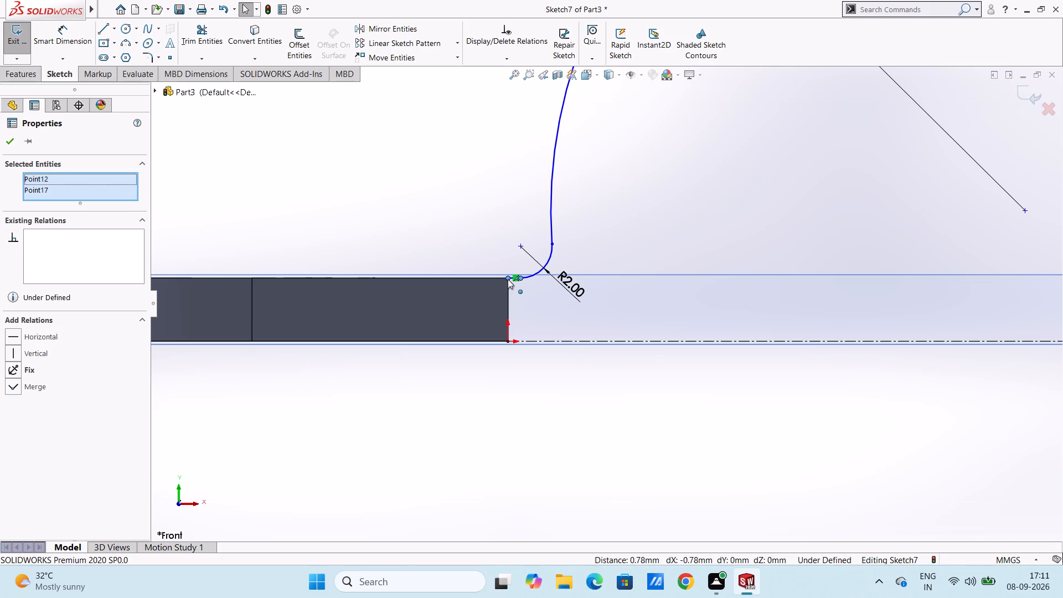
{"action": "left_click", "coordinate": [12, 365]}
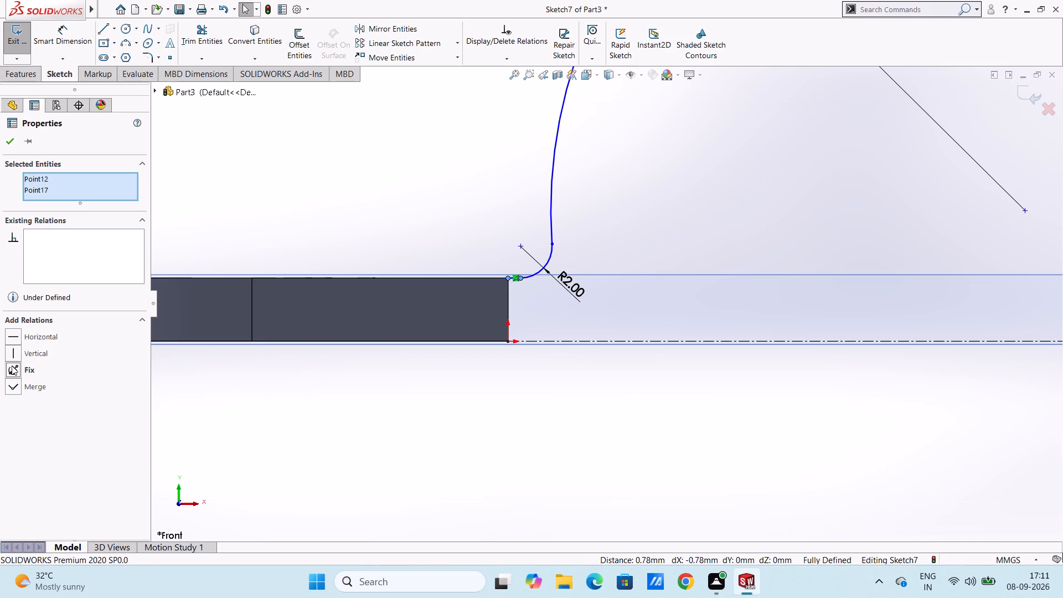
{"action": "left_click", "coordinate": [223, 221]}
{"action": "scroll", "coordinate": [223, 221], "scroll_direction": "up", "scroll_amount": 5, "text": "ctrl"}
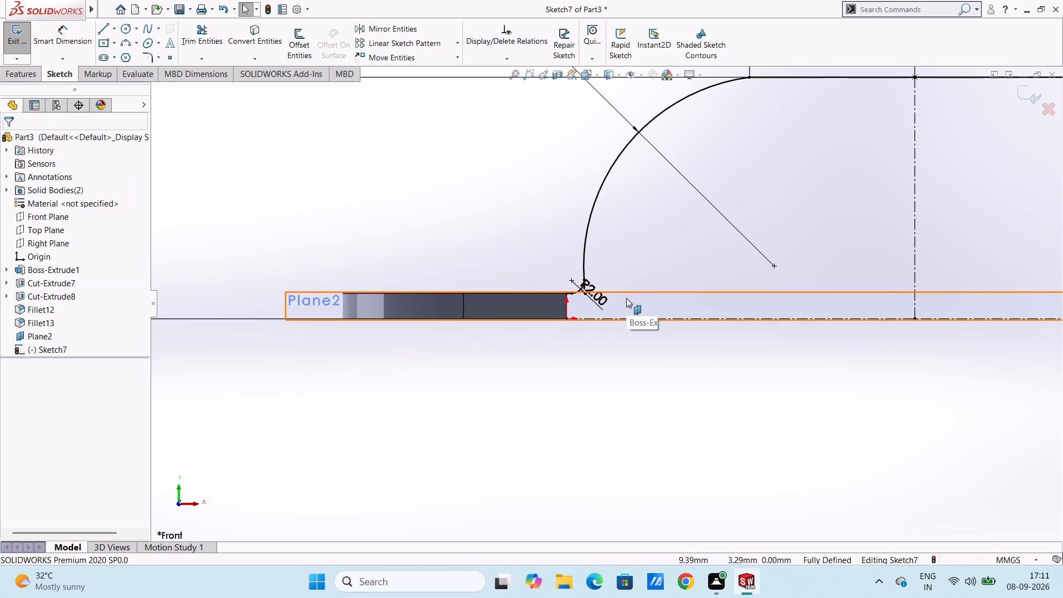
Undo the recent relations, the large arc's radius dimension, the 2 mm fillet, the large arc and the short horizontal line.
{"action": "key", "text": "ctrl+z"}
{"action": "key", "text": "ctrl+z"}
{"action": "key", "text": "ctrl+z"}
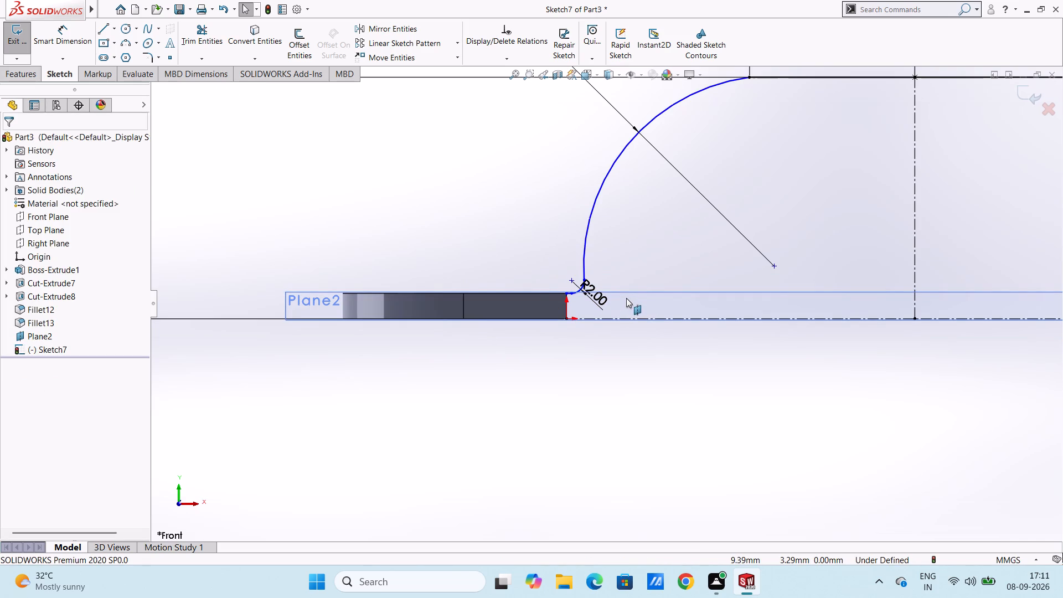
{"action": "key", "text": "ctrl+z"}
{"action": "key", "text": "ctrl+z"}
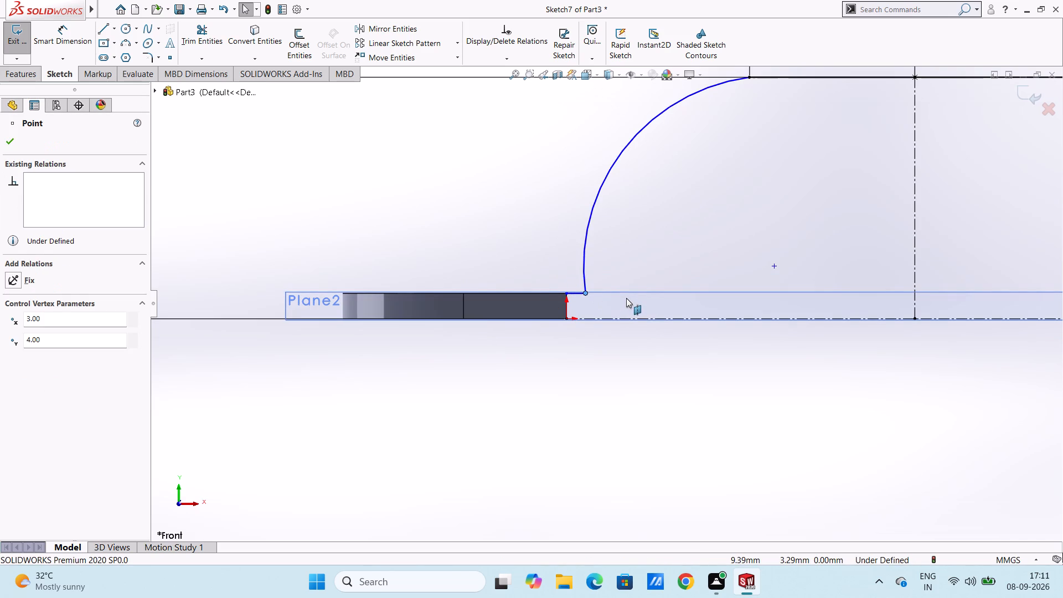
{"action": "key", "text": "ctrl+z"}
{"action": "key", "text": "ctrl+z"}
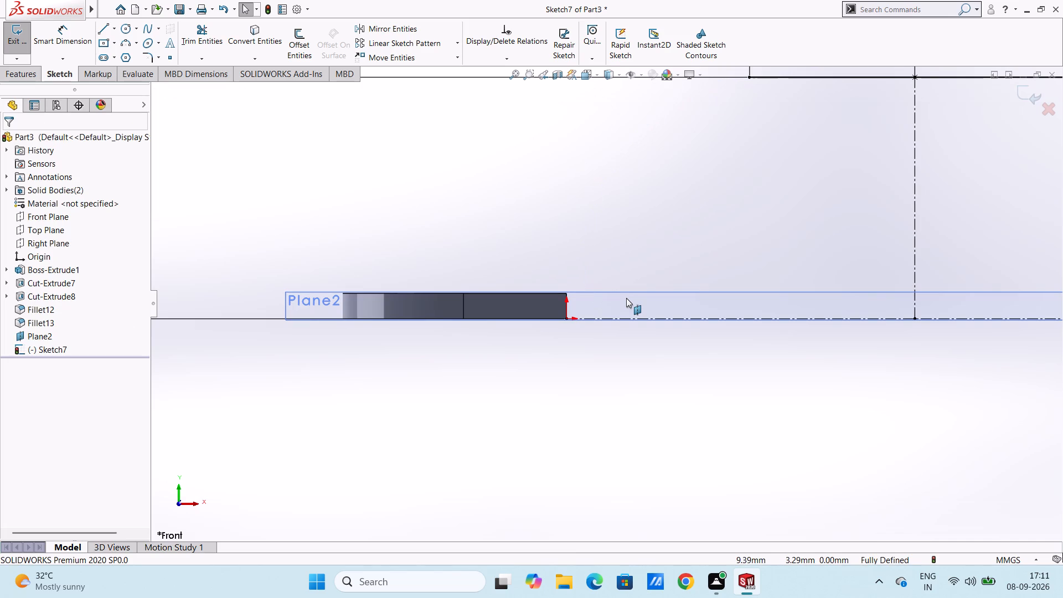
Sketch a 2 mm horizontal line outward from the plate end's upper corner above the origin.
{"action": "key", "text": "l"}
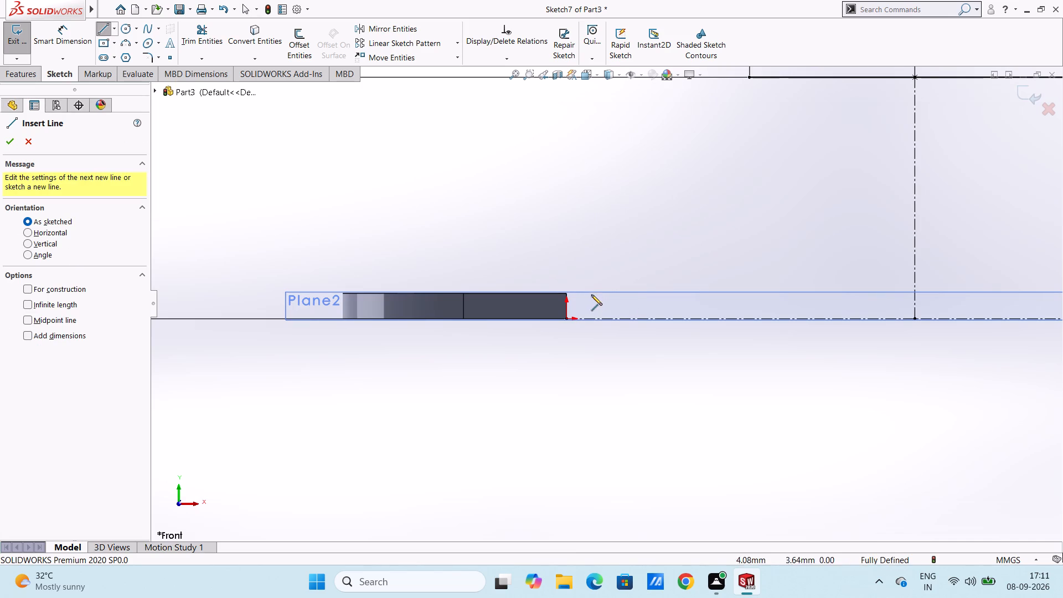
{"action": "scroll", "coordinate": [565, 294], "scroll_direction": "down", "scroll_amount": 7, "text": "ctrl"}
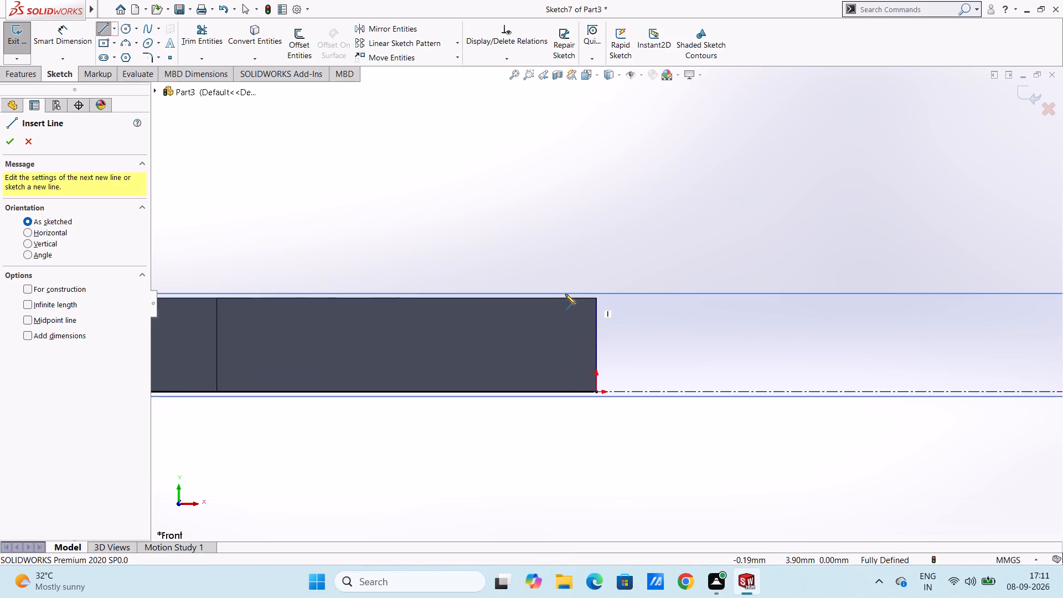
{"action": "left_click", "coordinate": [596, 298]}
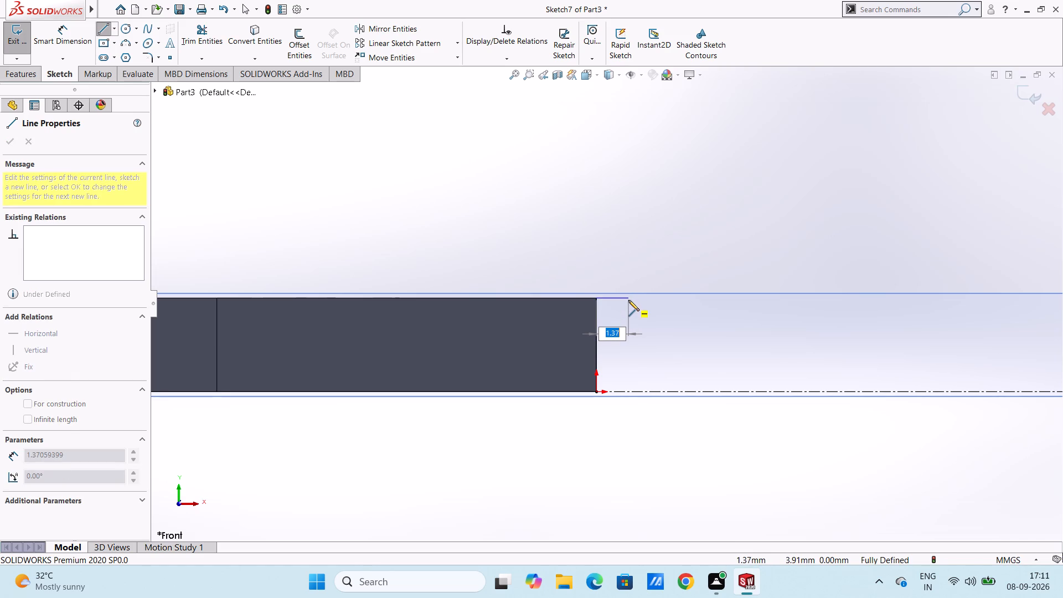
{"action": "key", "text": "2"}
{"action": "key", "text": "Return"}
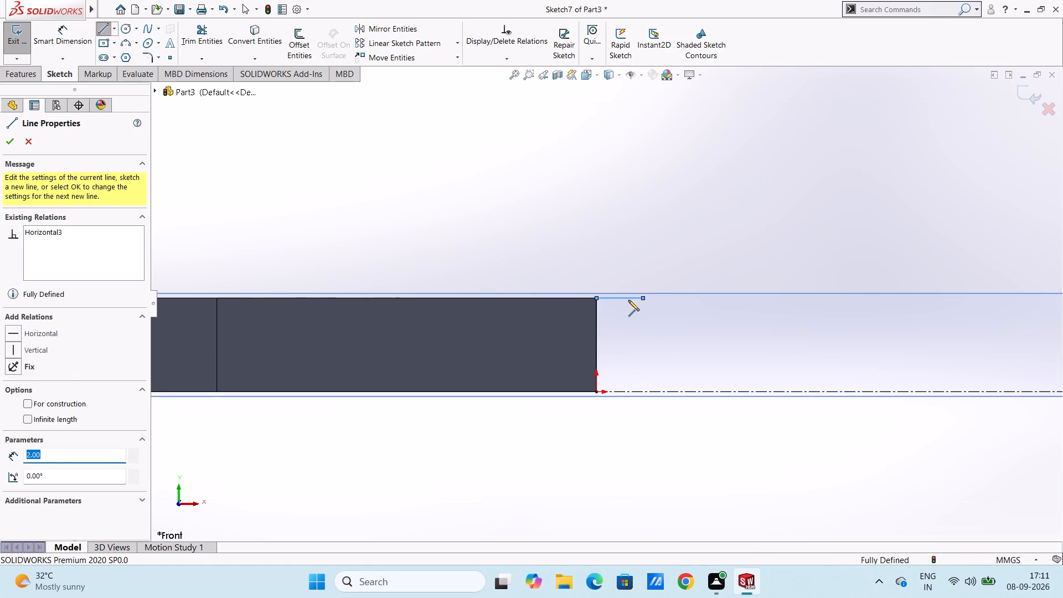
{"action": "key", "text": "Escape"}
{"action": "key", "text": "Escape"}
Sketch a three-point arc of 30 mm radius from the 2 mm line's free end to the upper line's nearer endpoint.
{"action": "scroll", "coordinate": [628, 300], "scroll_direction": "up", "scroll_amount": 3, "text": "ctrl"}
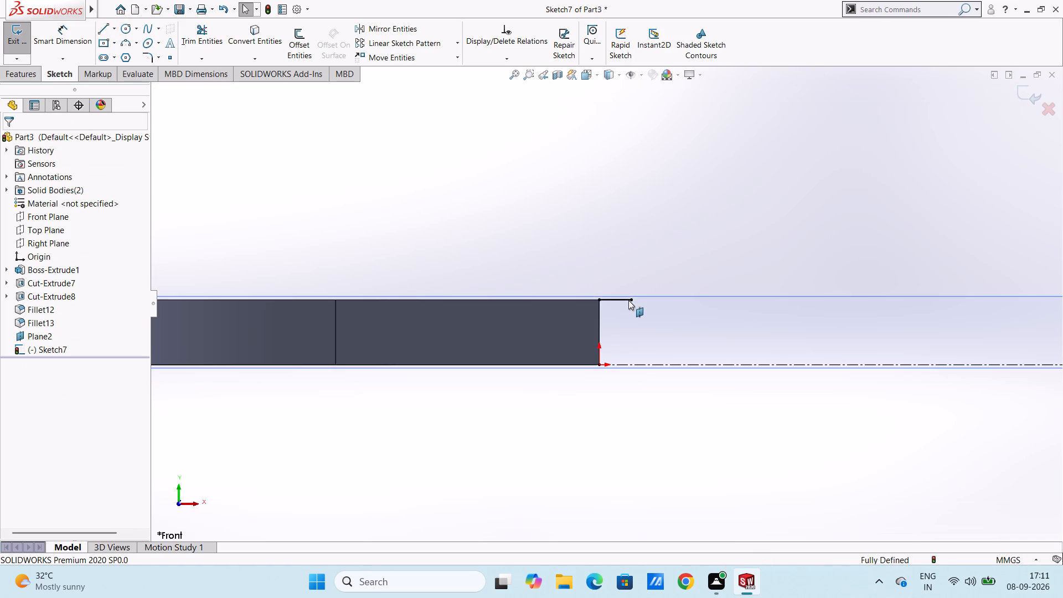
{"action": "scroll", "coordinate": [628, 300], "scroll_direction": "up", "scroll_amount": 5, "text": "ctrl"}
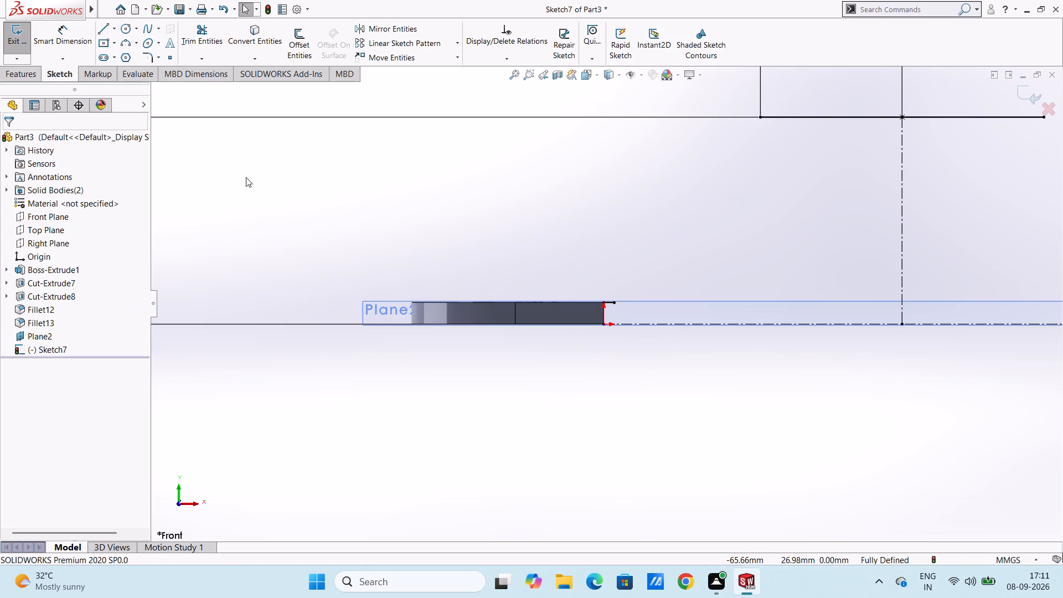
{"action": "left_click", "coordinate": [124, 47]}
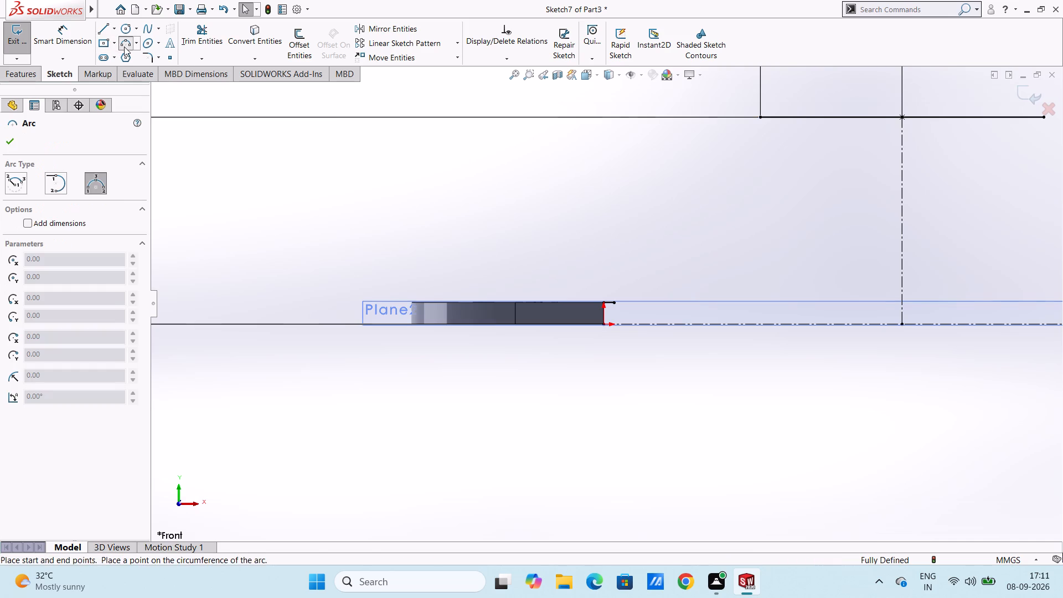
{"action": "left_click", "coordinate": [615, 303]}
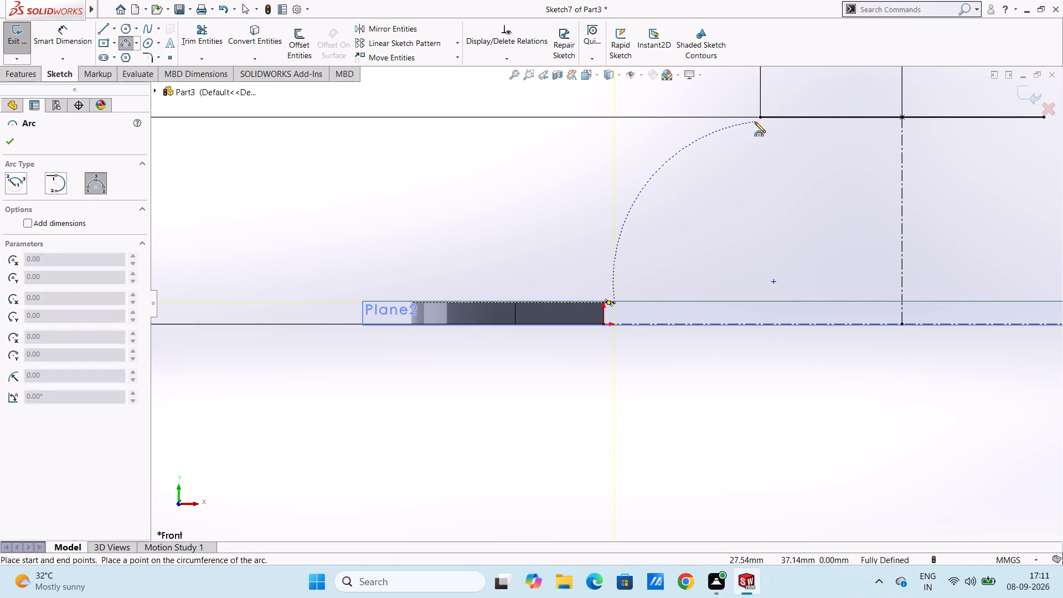
{"action": "left_click", "coordinate": [758, 119]}
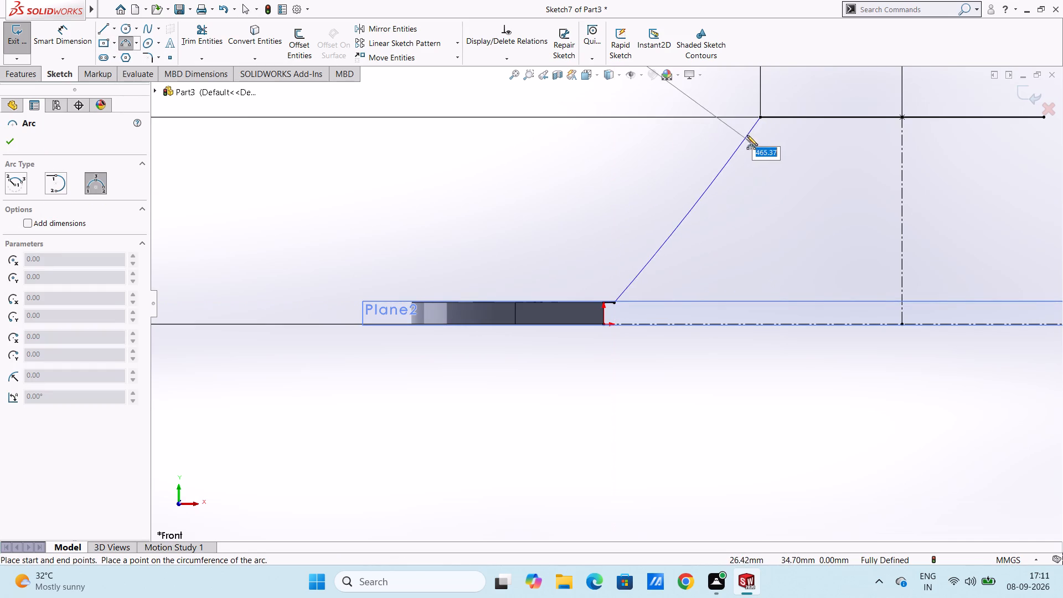
{"action": "type", "text": "30"}
{"action": "key", "text": "Return"}
{"action": "key", "text": "Escape"}
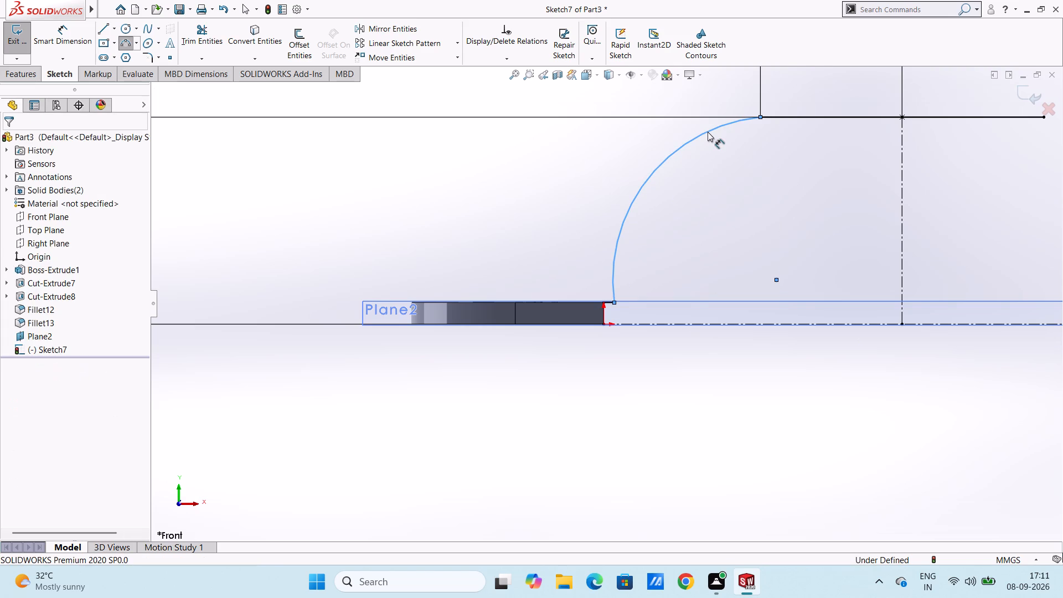
{"action": "key", "text": "Escape"}
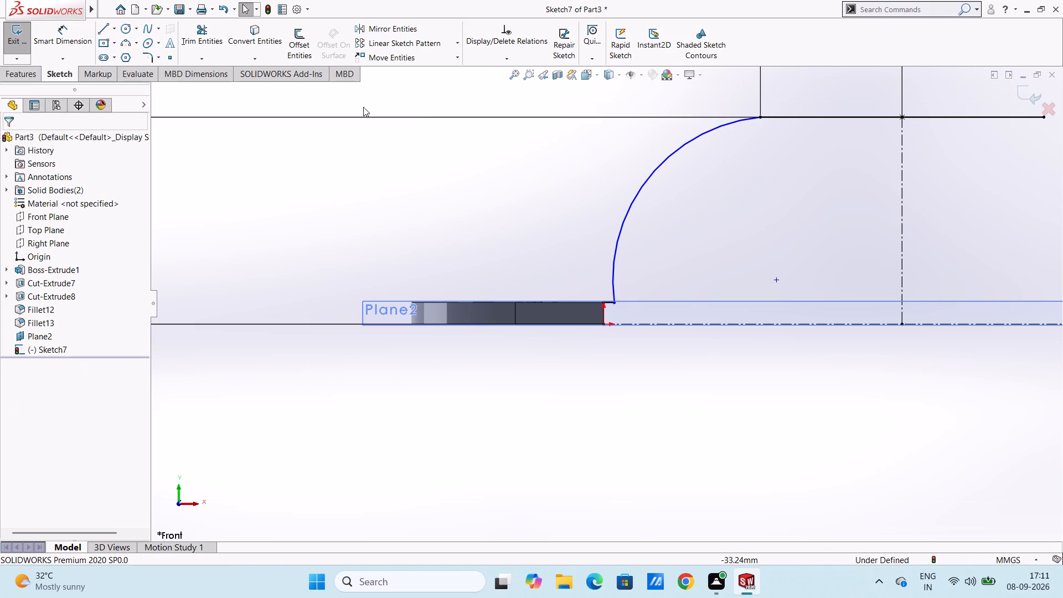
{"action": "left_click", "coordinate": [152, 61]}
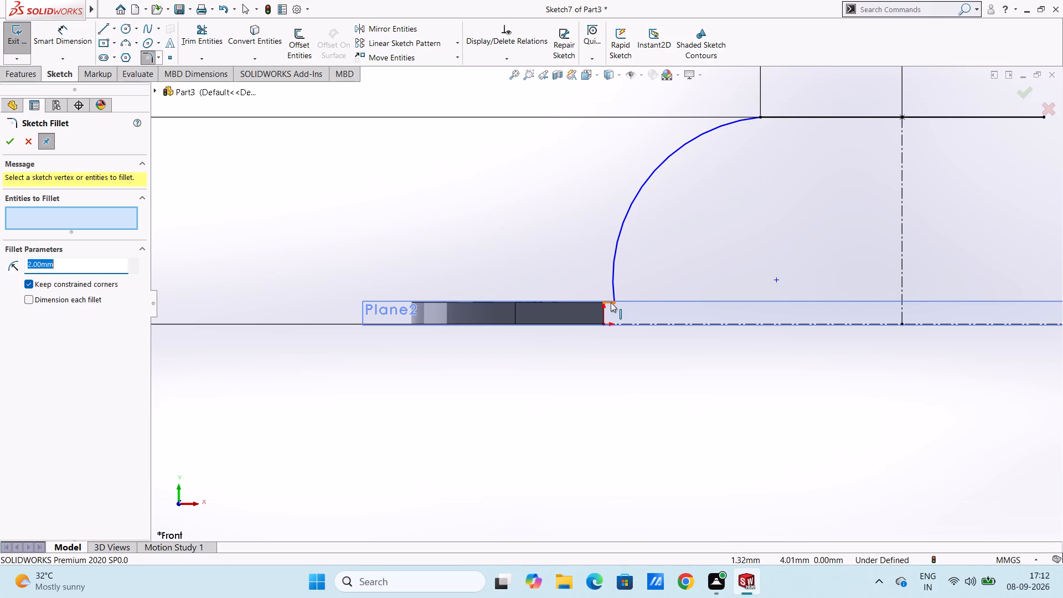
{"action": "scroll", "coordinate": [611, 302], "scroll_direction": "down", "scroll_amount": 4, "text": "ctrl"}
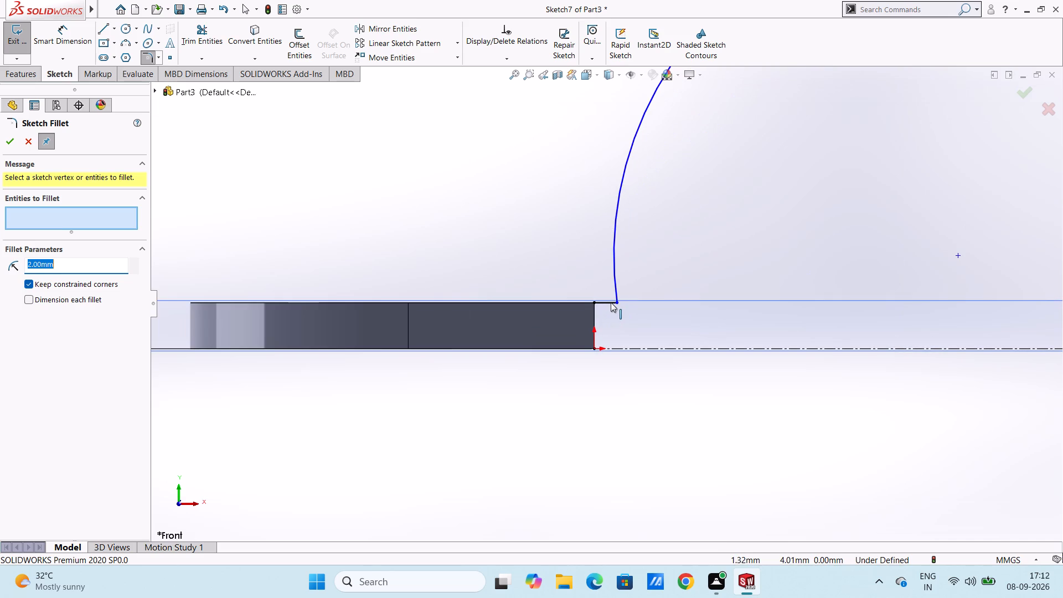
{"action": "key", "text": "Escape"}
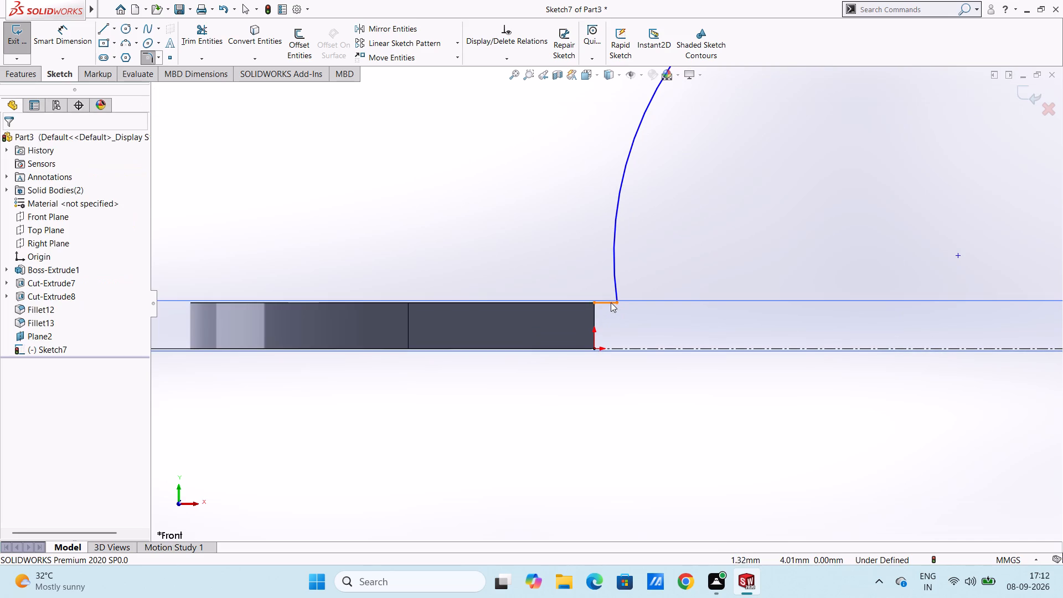
Sketch a three-point arc of 2 mm radius from the plate's upper corner to the lower part of the large arc.
{"action": "left_click", "coordinate": [124, 42]}
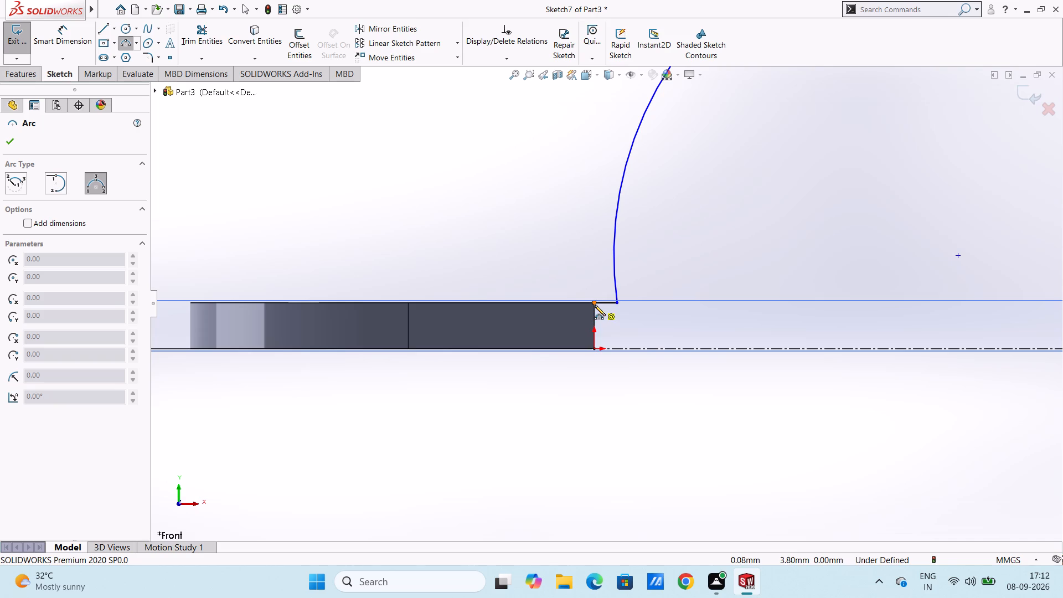
{"action": "left_click", "coordinate": [594, 305]}
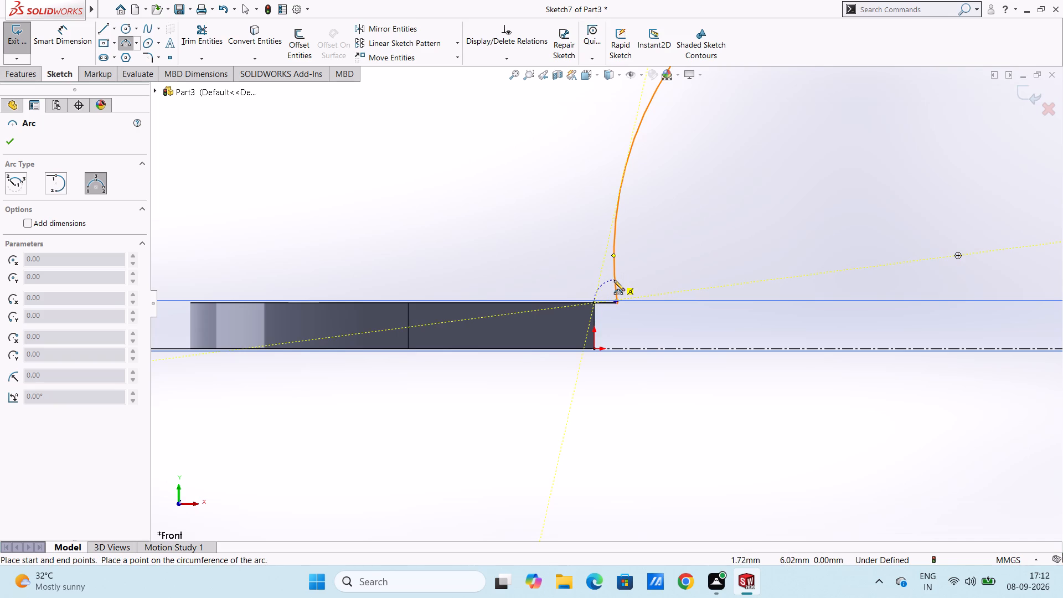
{"action": "left_click", "coordinate": [614, 280]}
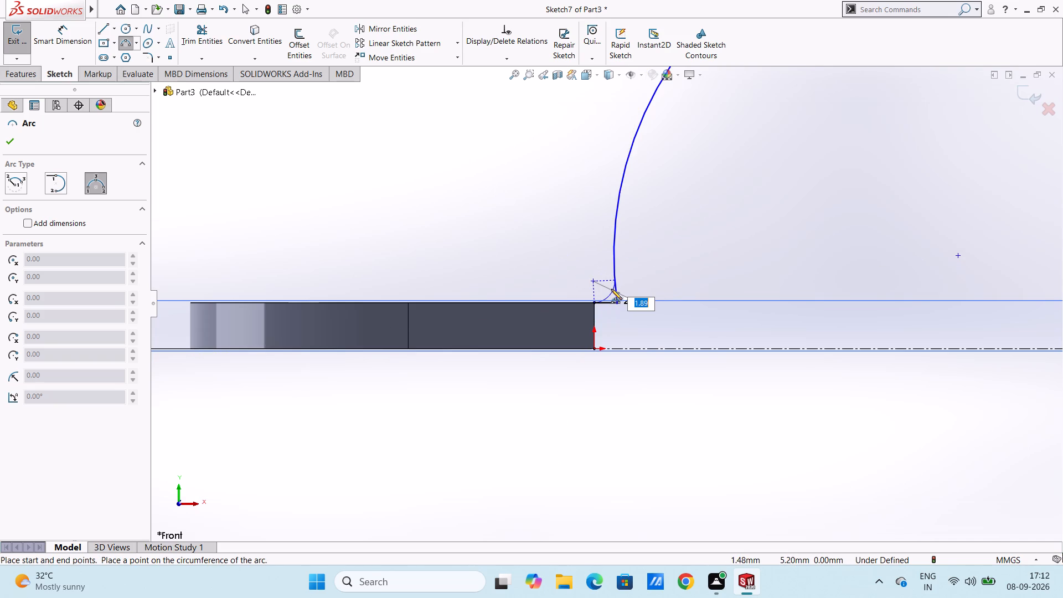
{"action": "key", "text": "2"}
{"action": "key", "text": "Return"}
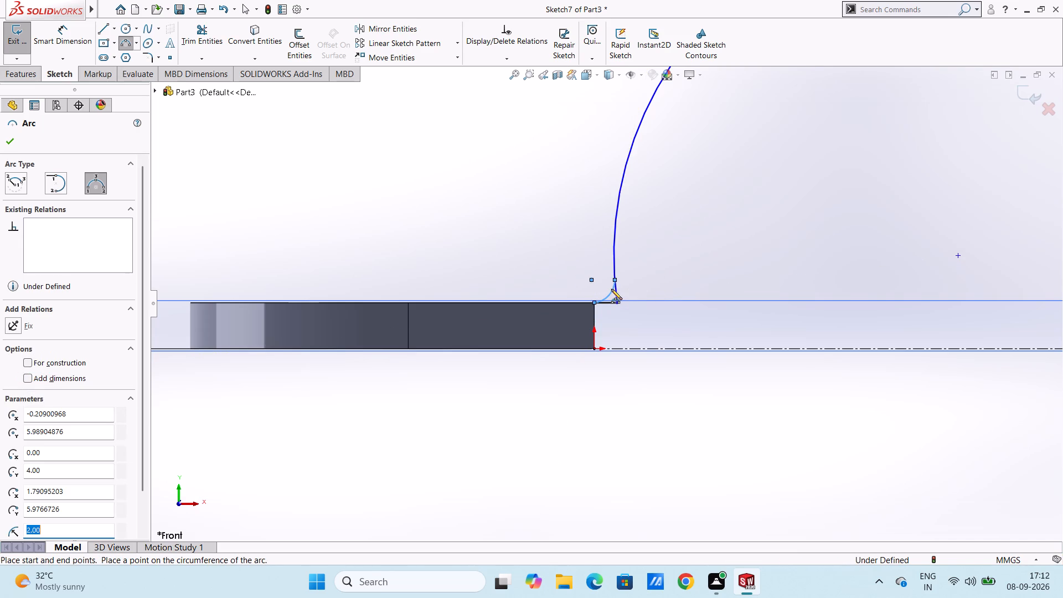
{"action": "key", "text": "Escape"}
{"action": "key", "text": "Escape"}
{"action": "key", "text": "Escape"}
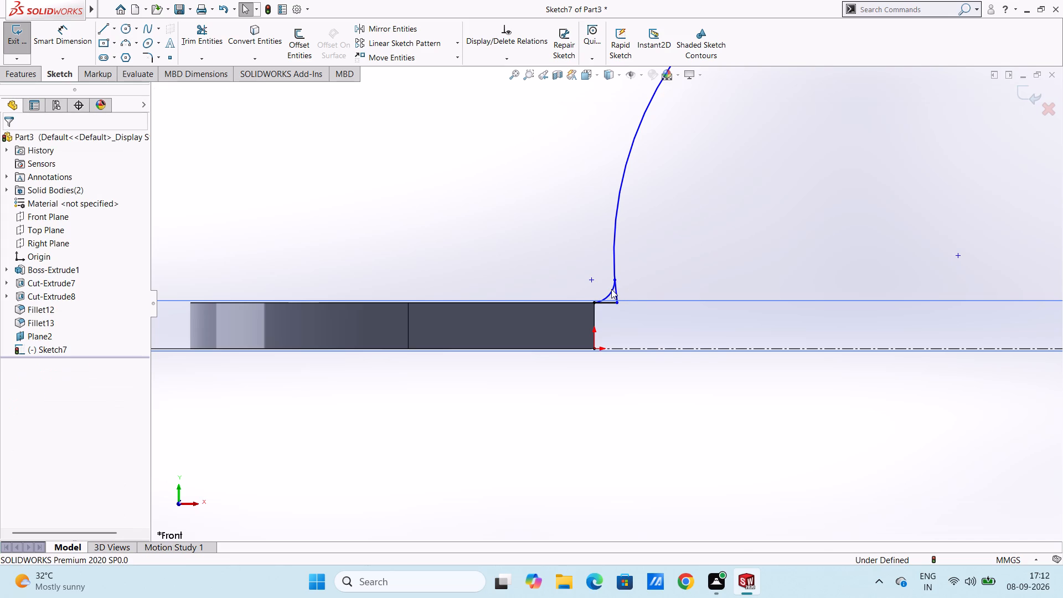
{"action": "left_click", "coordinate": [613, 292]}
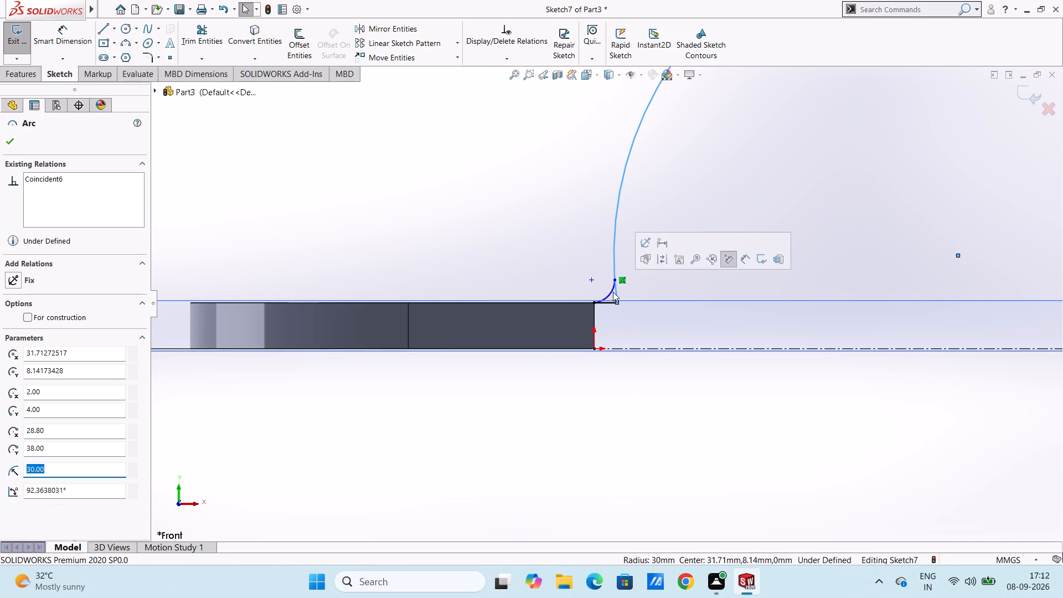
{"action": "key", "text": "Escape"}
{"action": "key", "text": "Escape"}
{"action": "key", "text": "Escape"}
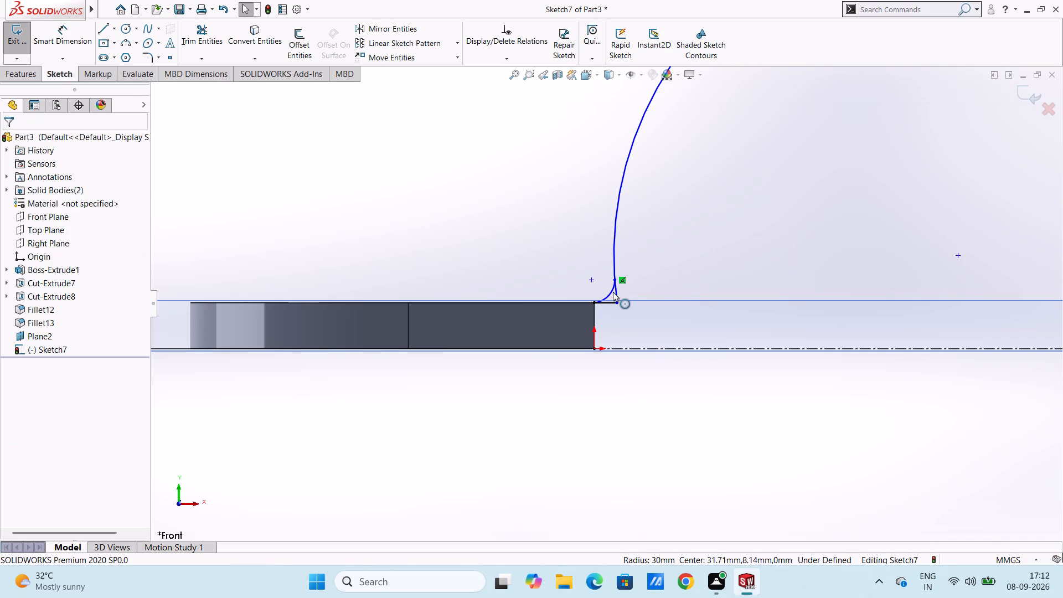
Dimension the large arc's radius at 30 mm.
{"action": "scroll", "coordinate": [613, 292], "scroll_direction": "up", "scroll_amount": 4, "text": "ctrl"}
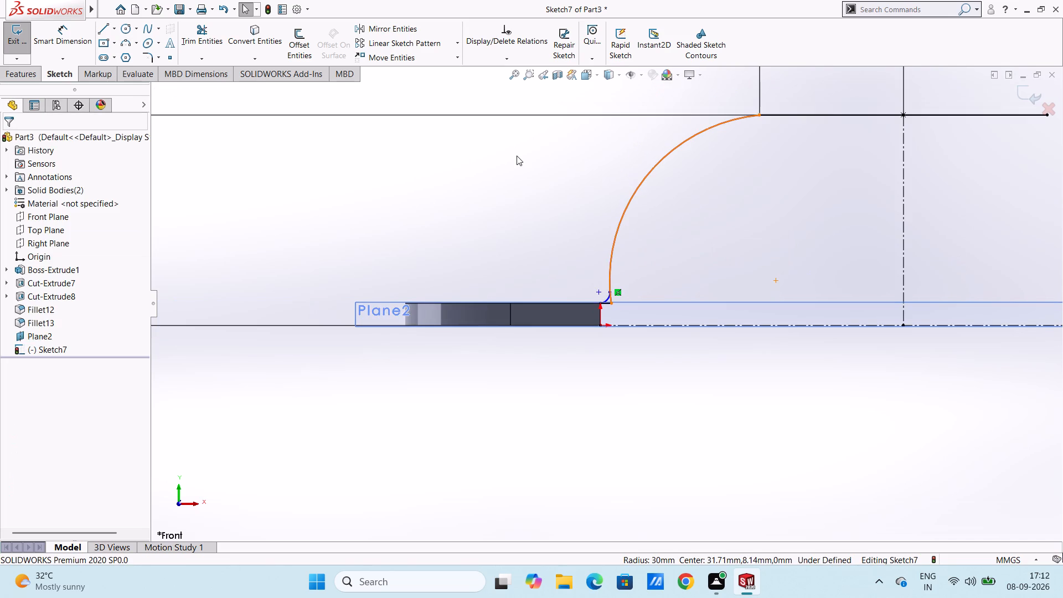
{"action": "left_click", "coordinate": [76, 39]}
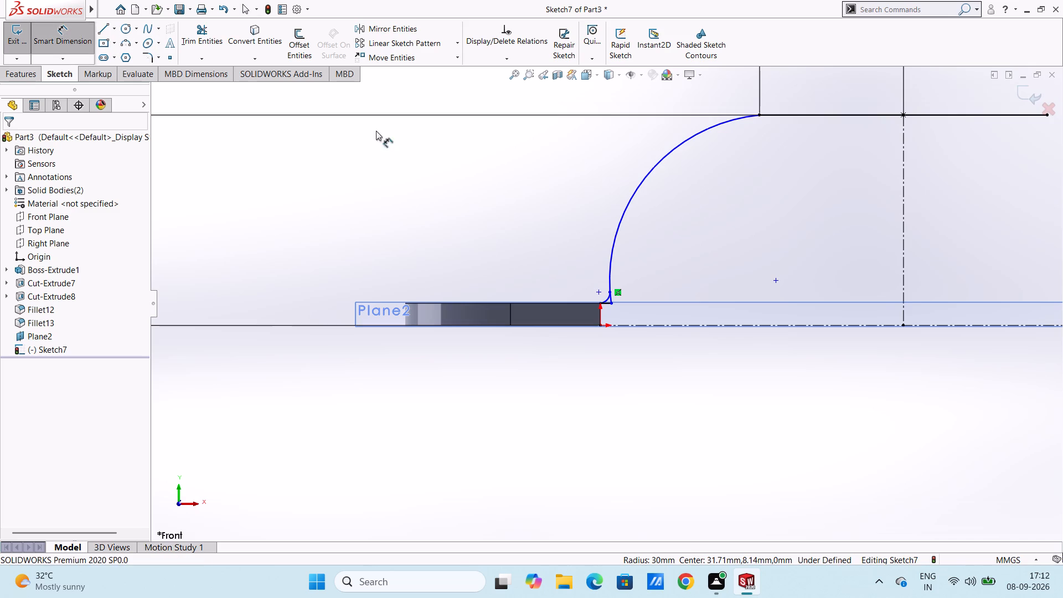
{"action": "left_click", "coordinate": [647, 173]}
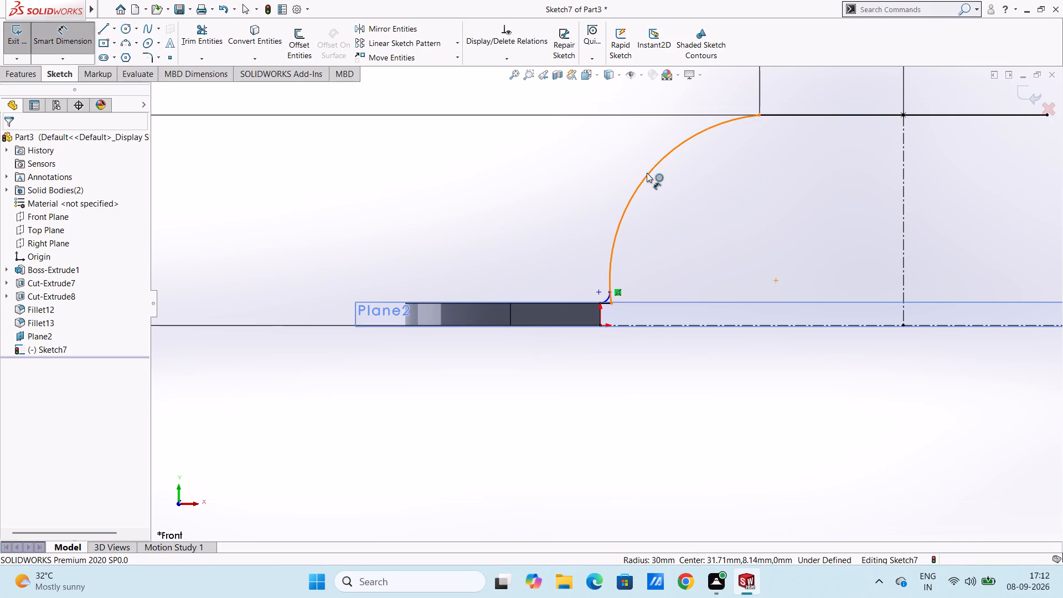
{"action": "left_click", "coordinate": [549, 91]}
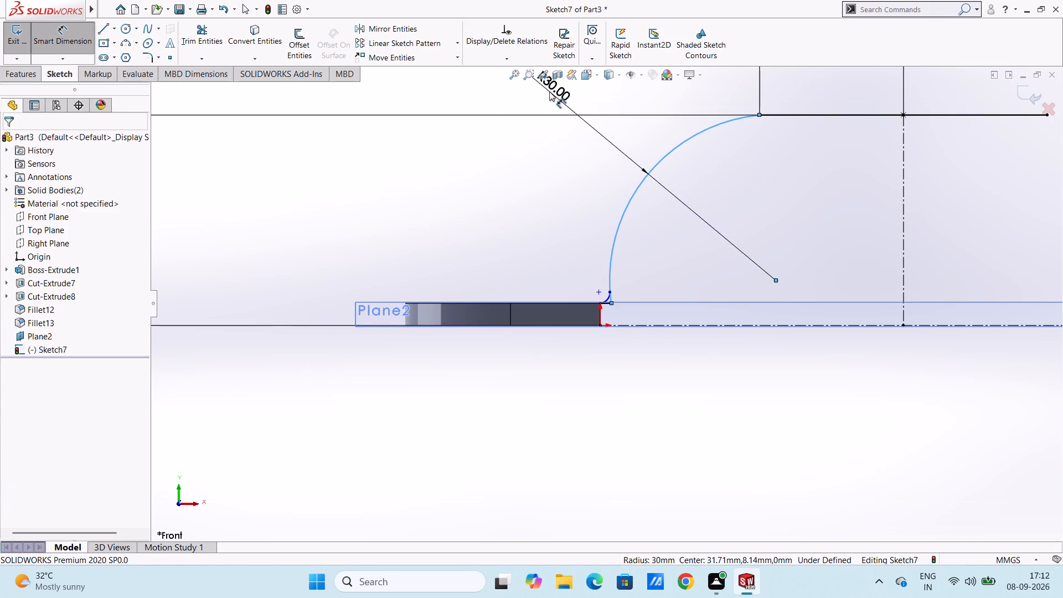
{"action": "key", "text": "Return"}
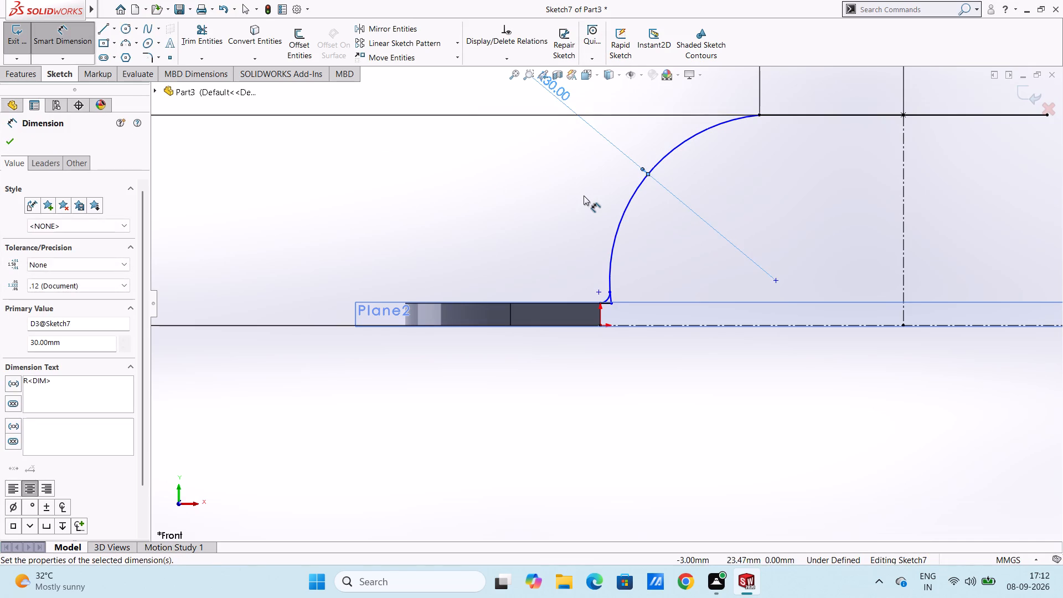
{"action": "left_click", "coordinate": [584, 195]}
{"action": "key", "text": "Escape"}
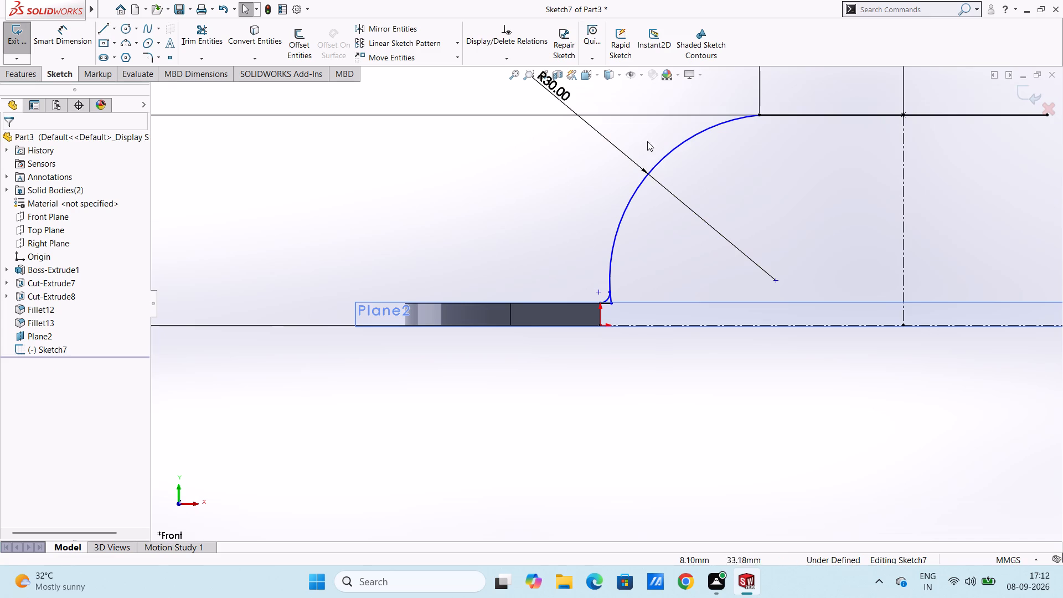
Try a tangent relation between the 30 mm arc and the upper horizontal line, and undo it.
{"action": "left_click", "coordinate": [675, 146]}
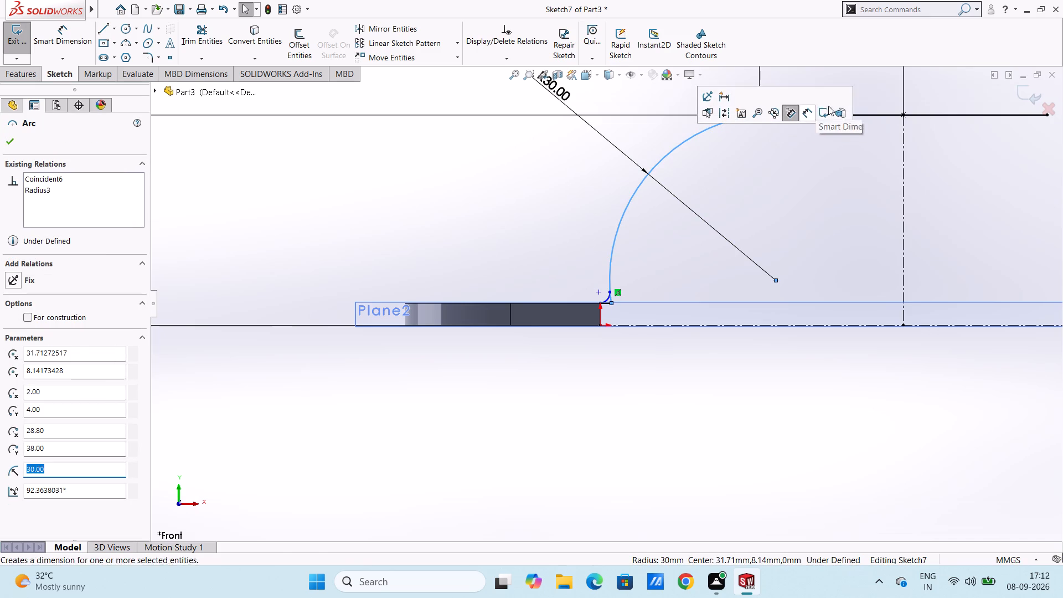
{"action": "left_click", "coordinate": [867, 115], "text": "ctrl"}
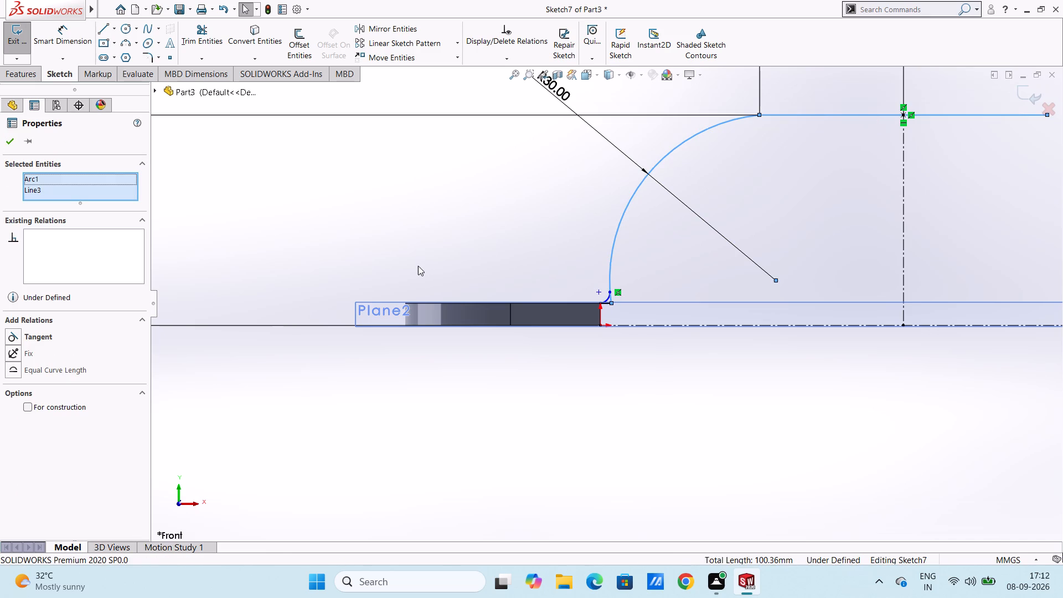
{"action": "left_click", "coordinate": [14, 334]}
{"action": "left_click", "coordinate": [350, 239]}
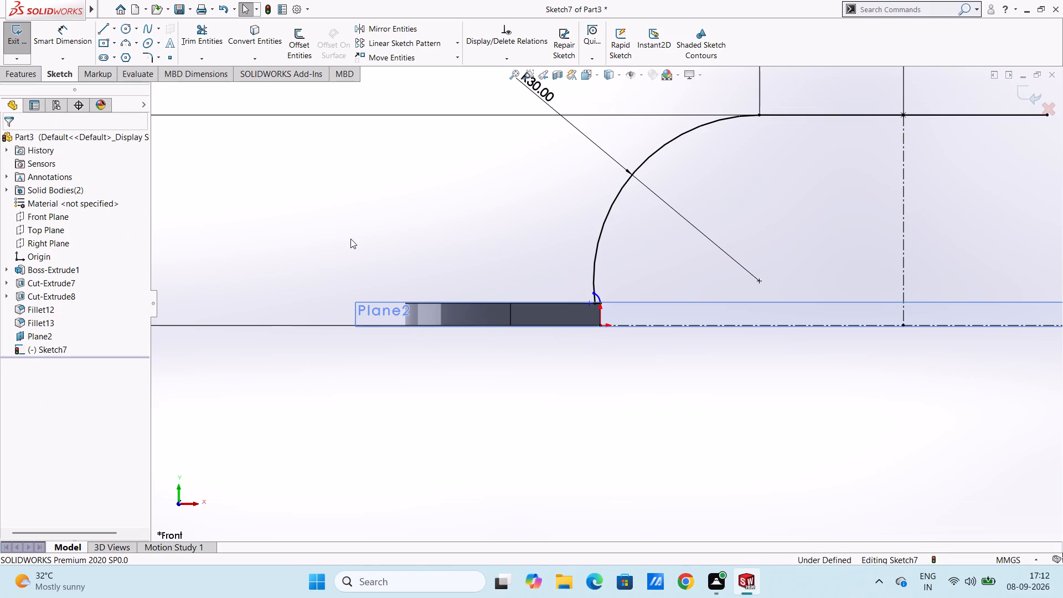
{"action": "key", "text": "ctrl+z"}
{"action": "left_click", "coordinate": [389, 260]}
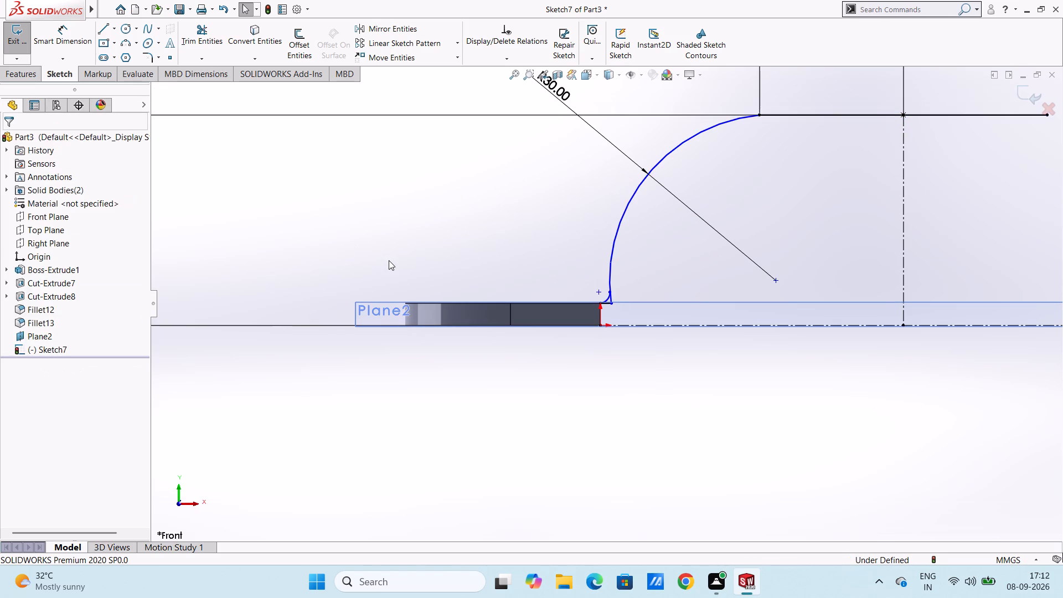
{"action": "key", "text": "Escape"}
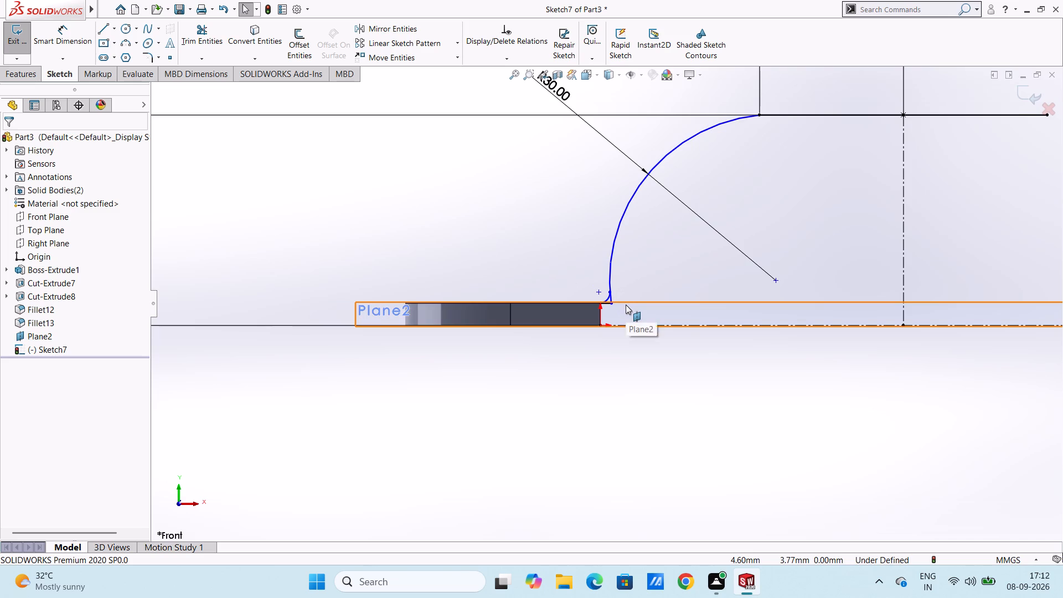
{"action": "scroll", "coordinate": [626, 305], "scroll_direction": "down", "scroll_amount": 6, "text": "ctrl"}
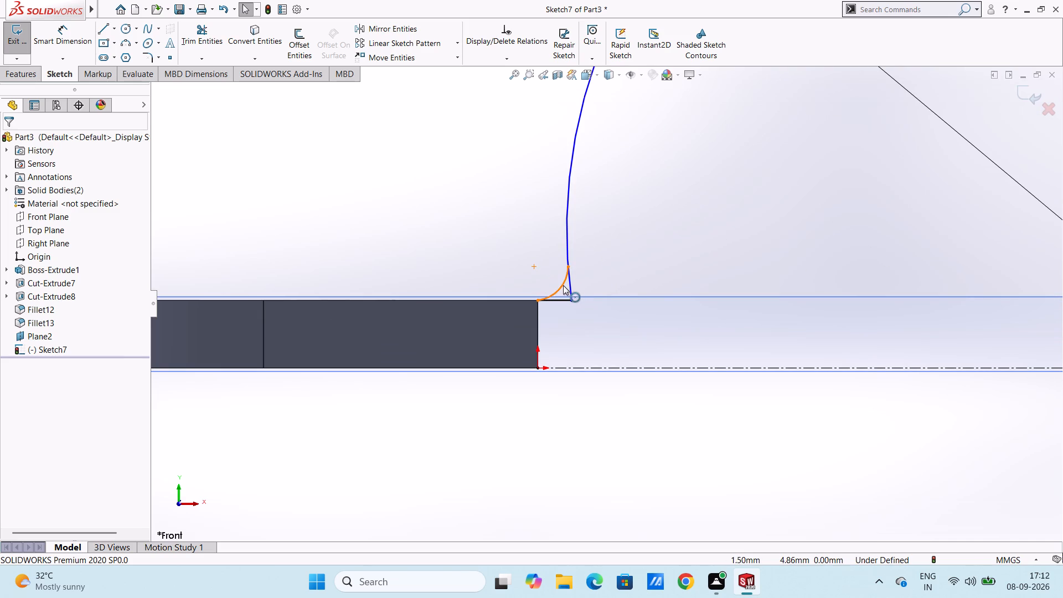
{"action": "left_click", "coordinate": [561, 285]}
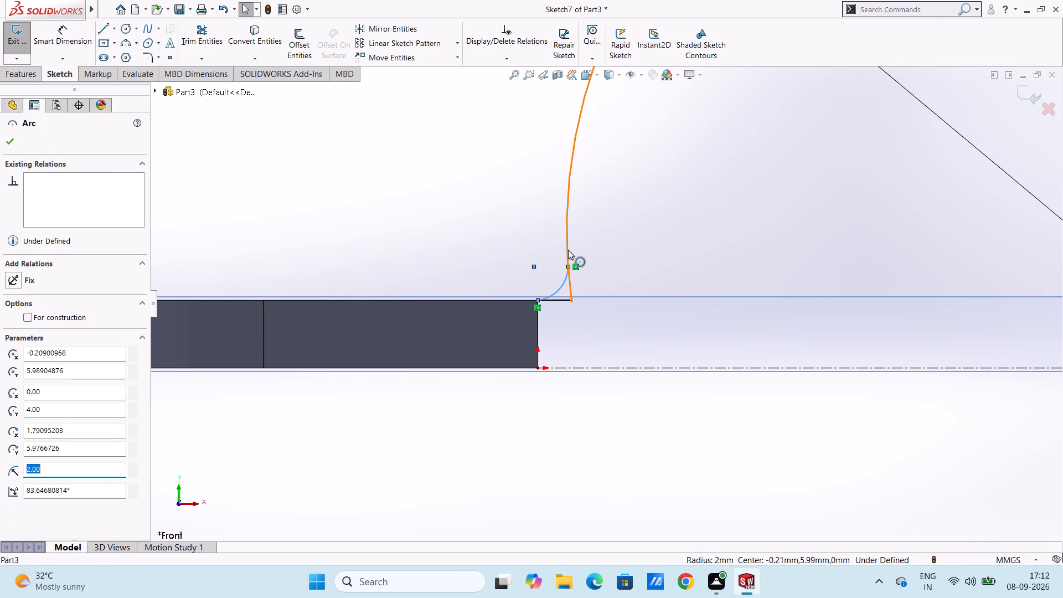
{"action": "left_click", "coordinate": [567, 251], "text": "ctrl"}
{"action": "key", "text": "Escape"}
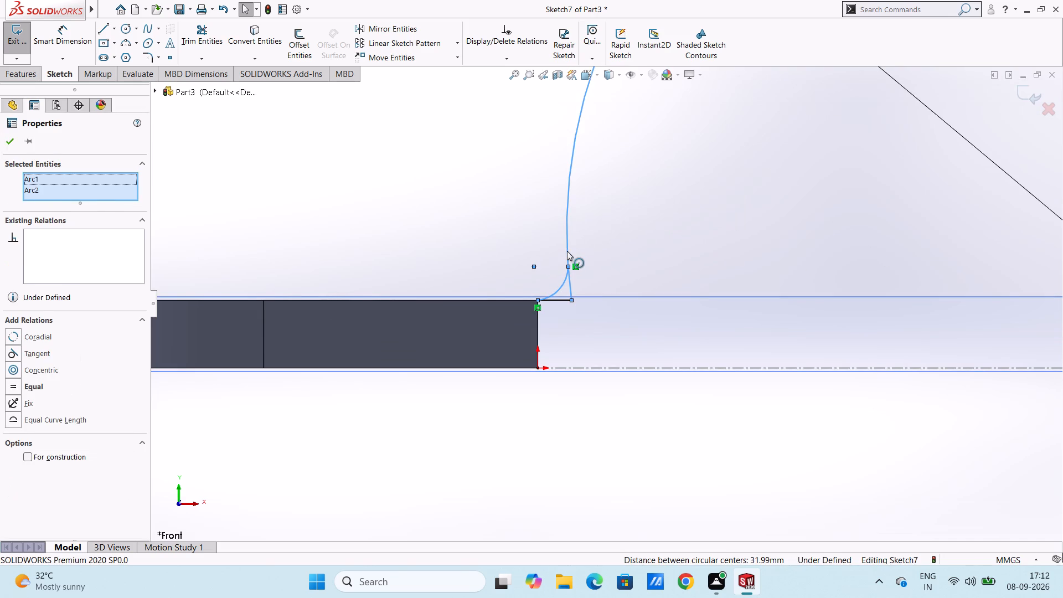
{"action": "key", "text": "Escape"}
Dimension the radius of the small arc at the plate's upper corner at 2 mm.
{"action": "left_click", "coordinate": [52, 28]}
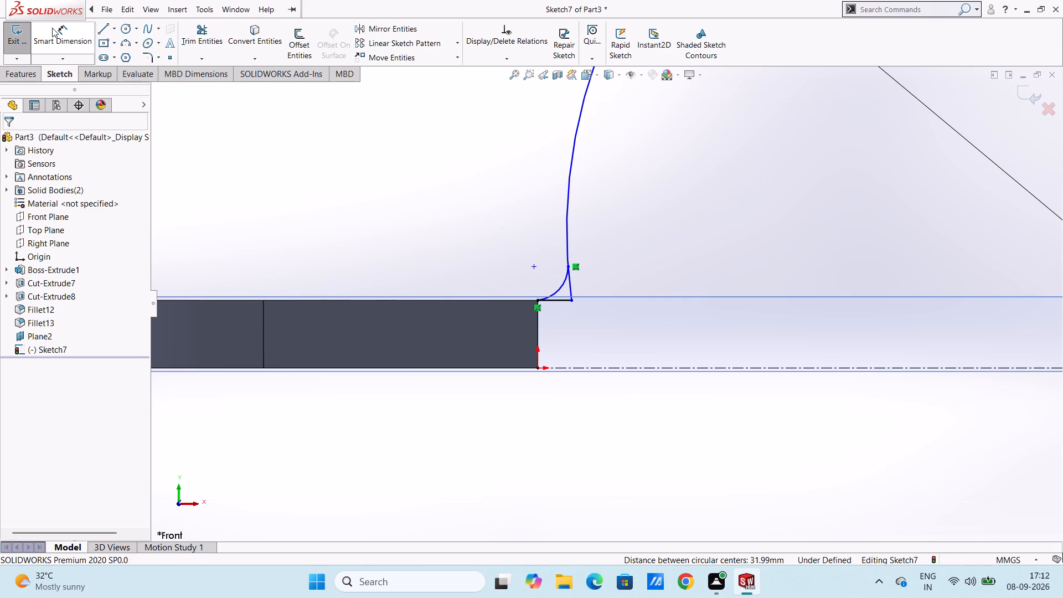
{"action": "left_click", "coordinate": [562, 288]}
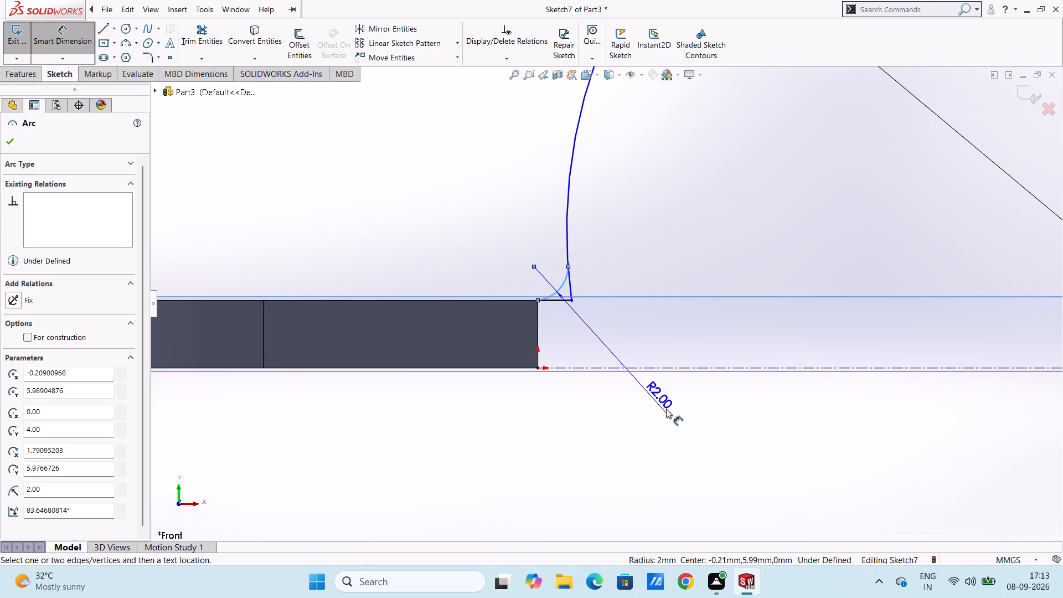
{"action": "left_click", "coordinate": [687, 434]}
{"action": "key", "text": "Return"}
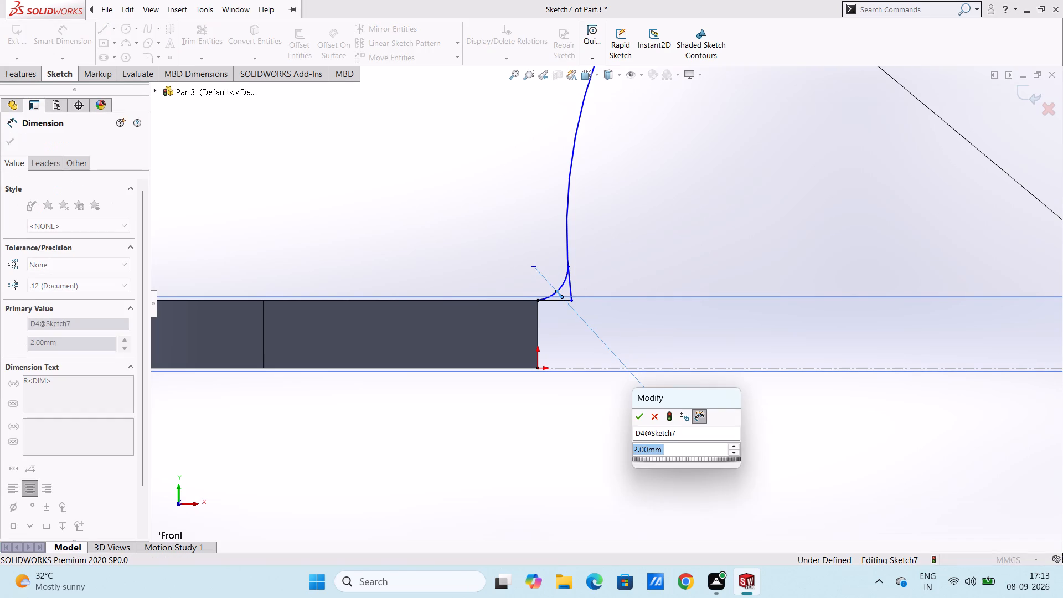
{"action": "left_click", "coordinate": [762, 409]}
{"action": "key", "text": "Escape"}
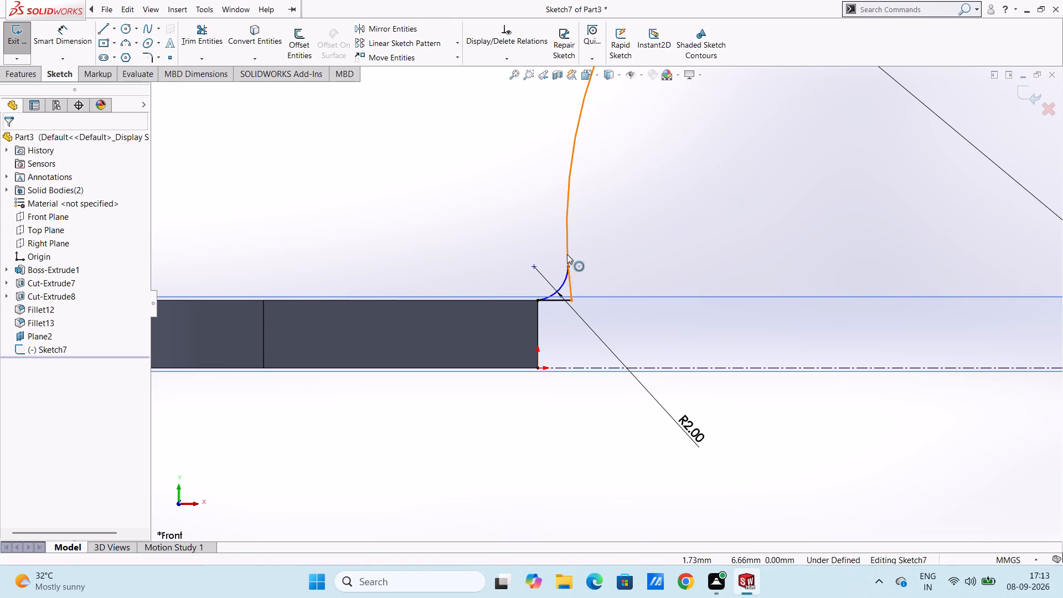
Make the 2 mm arc and the 30 mm arc tangent to each other.
{"action": "left_click", "coordinate": [563, 280]}
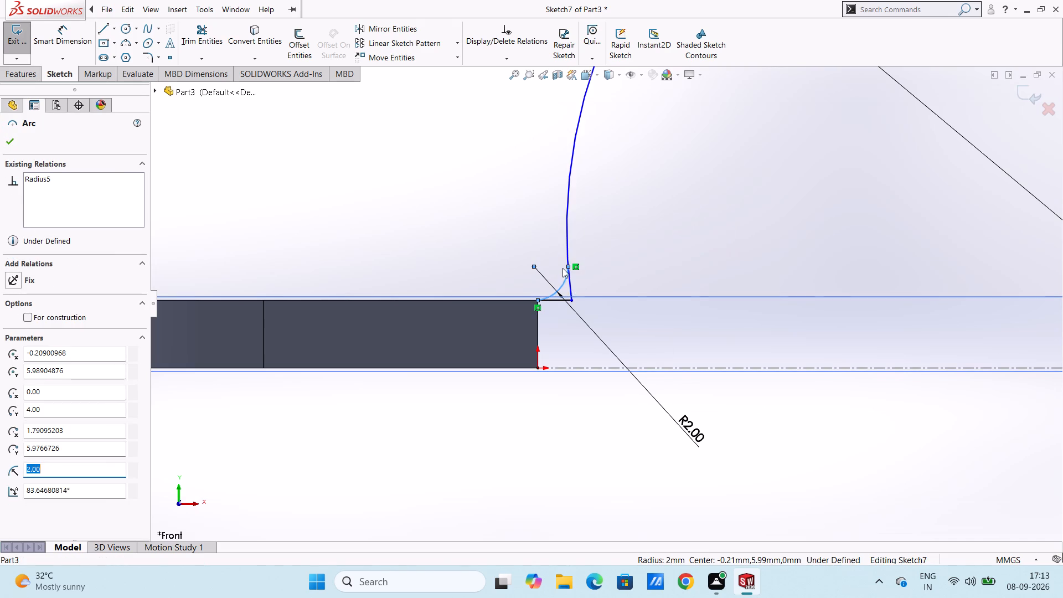
{"action": "left_click", "coordinate": [566, 248], "text": "ctrl"}
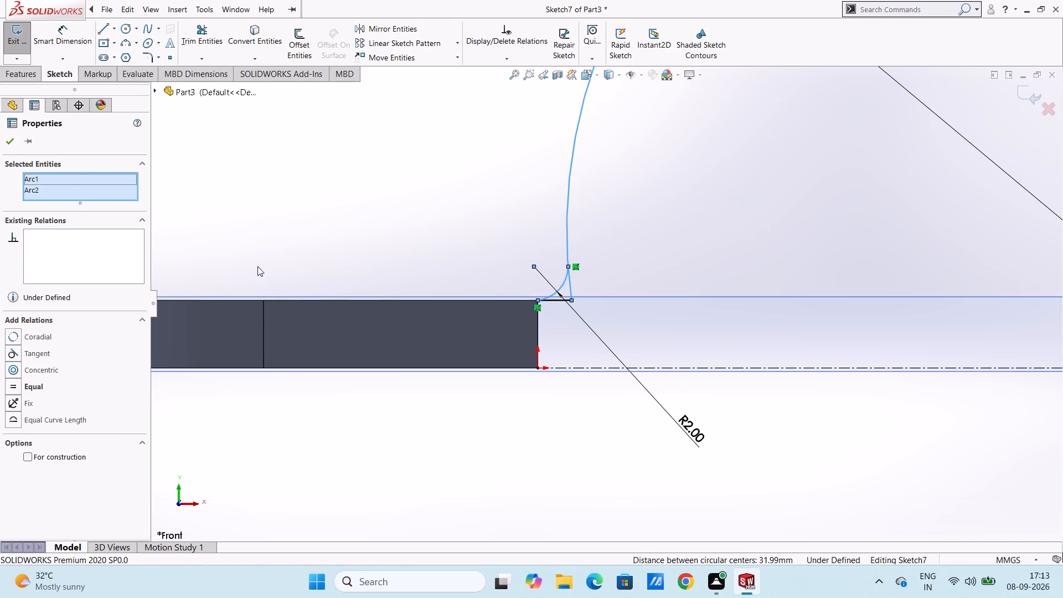
{"action": "left_click", "coordinate": [13, 354]}
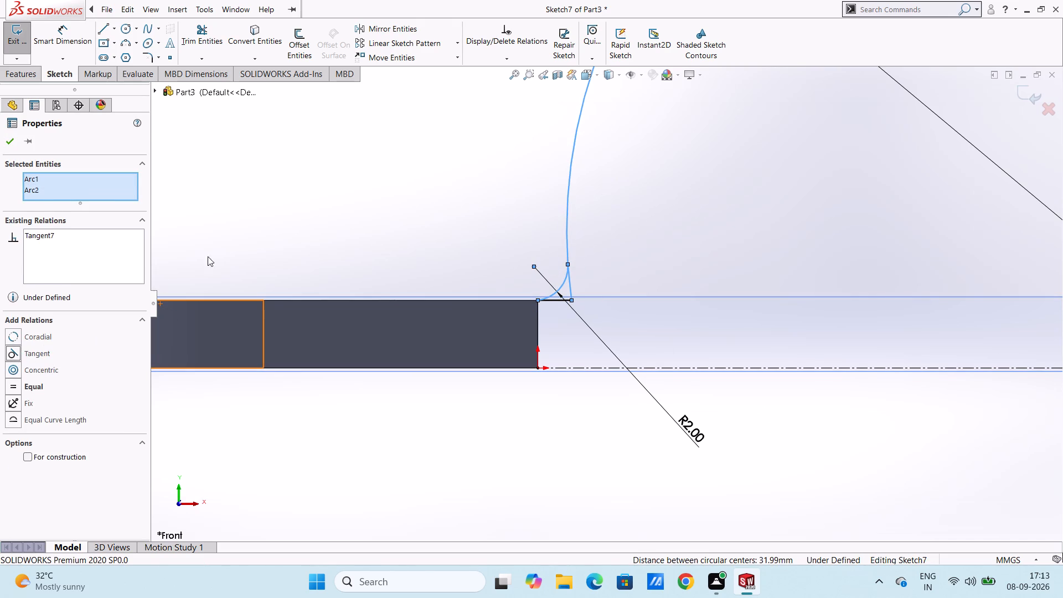
{"action": "left_click", "coordinate": [273, 233]}
Trim away the large arc's stub below its junction with the 2 mm arc and the short horizontal line at the plate corner.
{"action": "scroll", "coordinate": [273, 233], "scroll_direction": "up", "scroll_amount": 3, "text": "ctrl"}
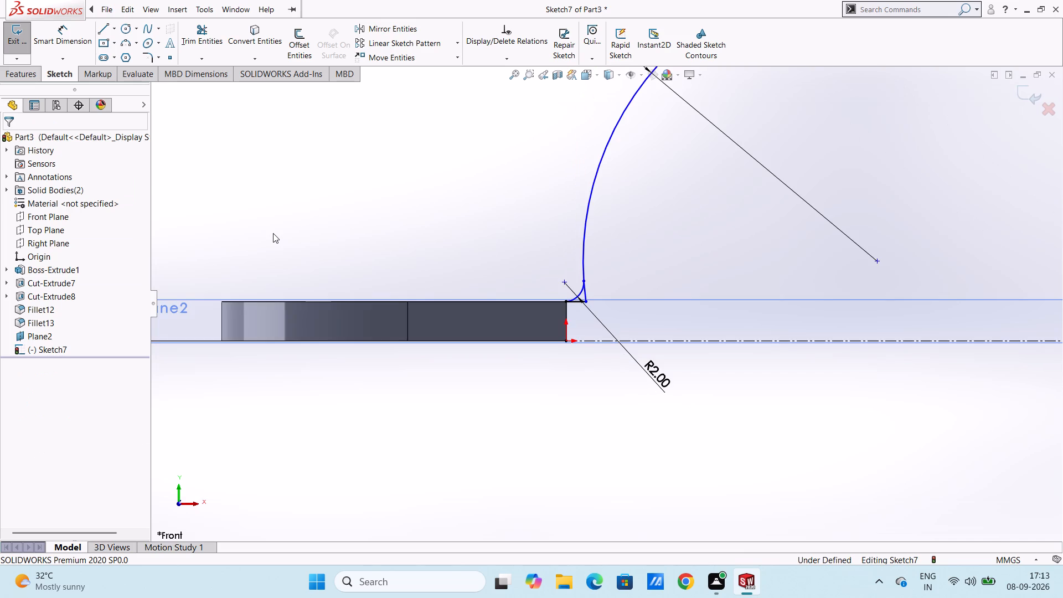
{"action": "scroll", "coordinate": [197, 138], "scroll_direction": "up", "scroll_amount": 4, "text": "ctrl"}
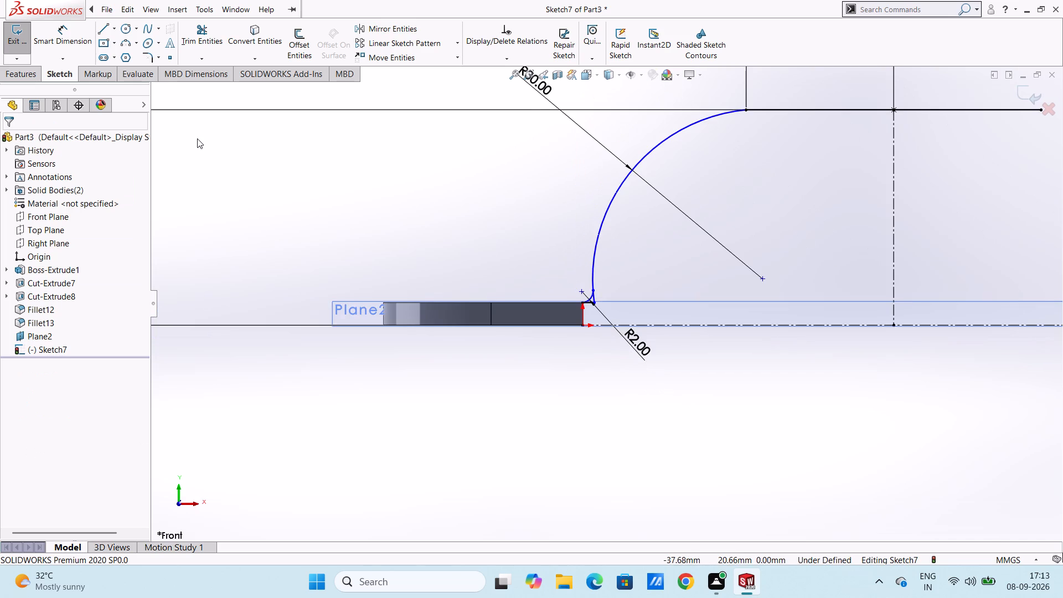
{"action": "left_click", "coordinate": [211, 35]}
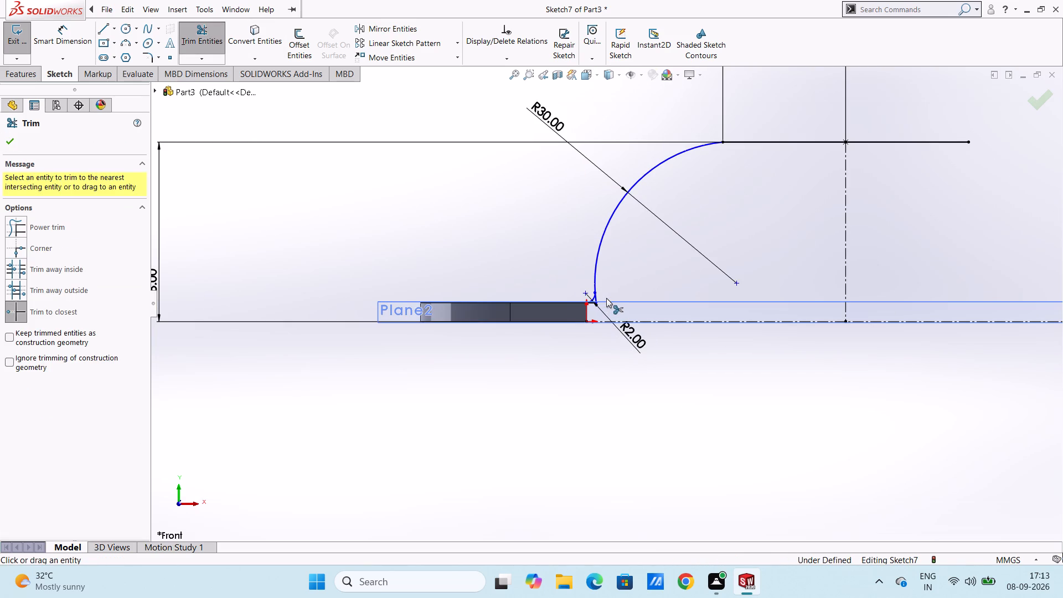
{"action": "scroll", "coordinate": [606, 298], "scroll_direction": "down", "scroll_amount": 7, "text": "ctrl"}
{"action": "left_click", "coordinate": [566, 307]}
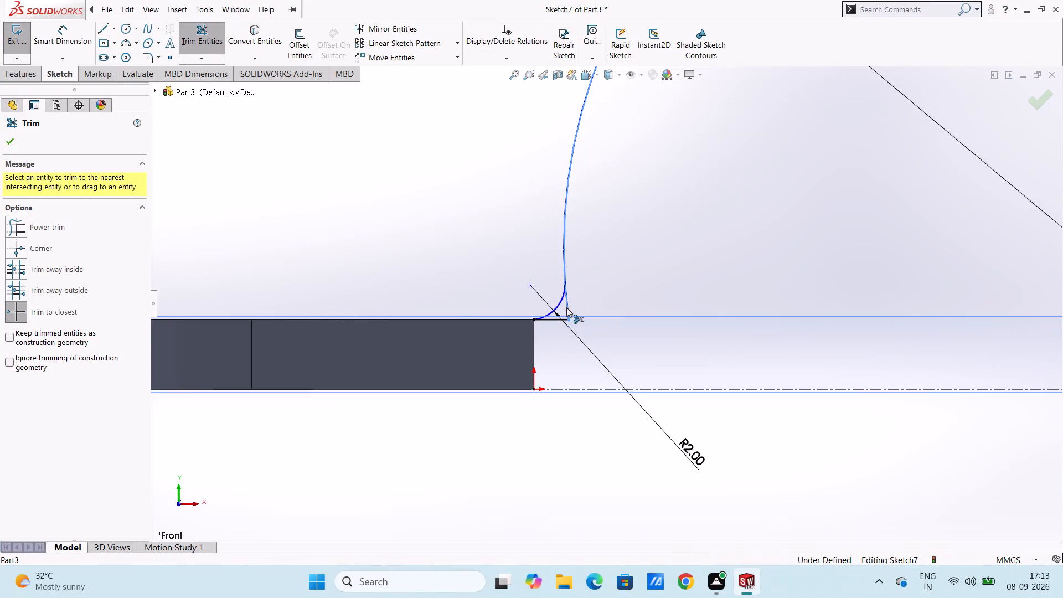
{"action": "left_click", "coordinate": [563, 318]}
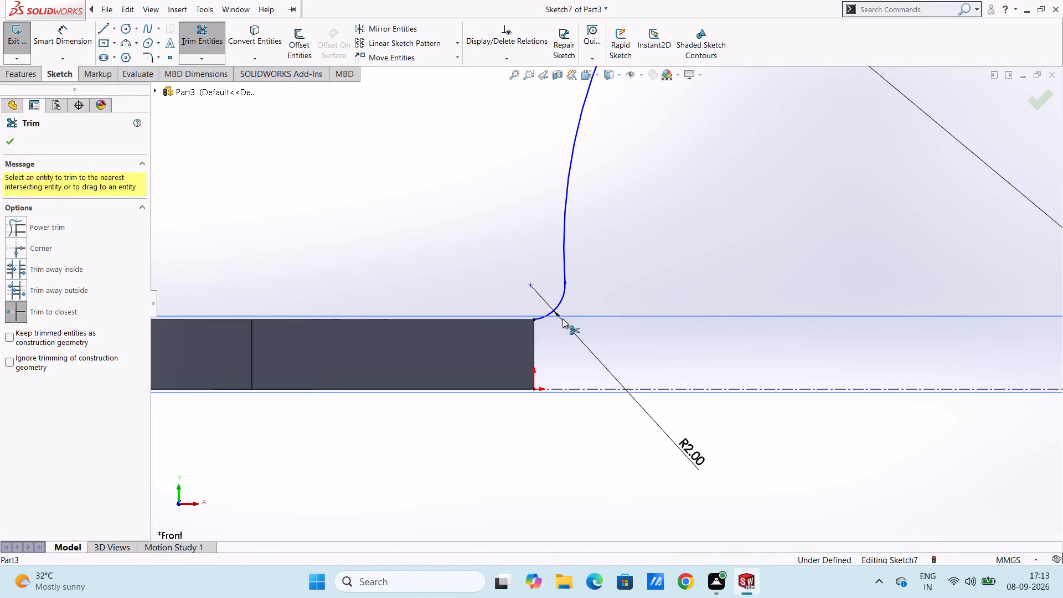
{"action": "key", "text": "Escape"}
{"action": "key", "text": "Escape"}
Mirror the 2 mm and 30 mm arcs about the vertical centerline, keeping the originals.
{"action": "scroll", "coordinate": [563, 318], "scroll_direction": "up", "scroll_amount": 6, "text": "ctrl"}
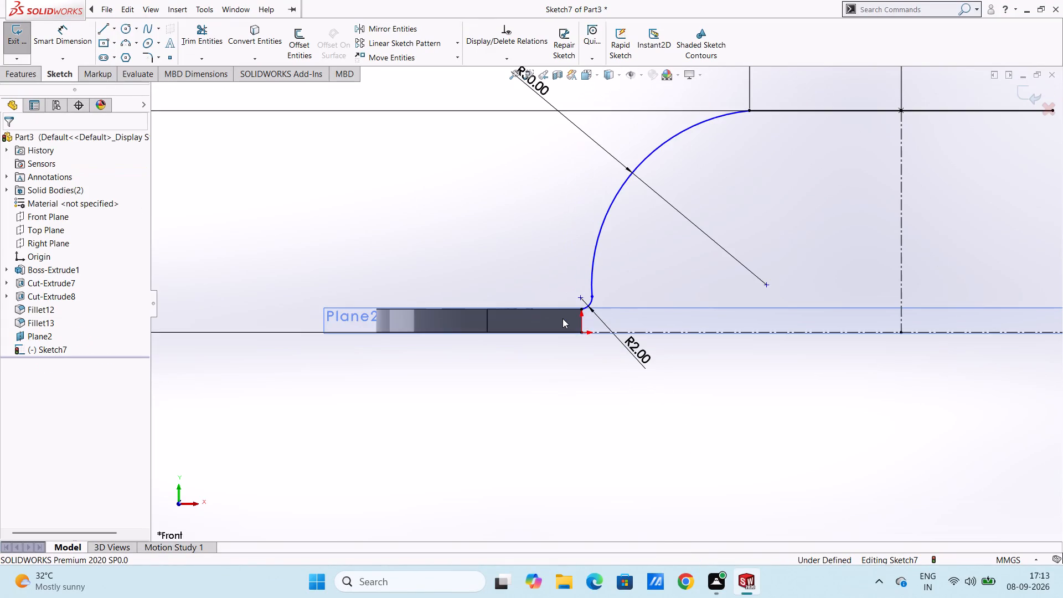
{"action": "scroll", "coordinate": [563, 318], "scroll_direction": "up", "scroll_amount": 5, "text": "ctrl"}
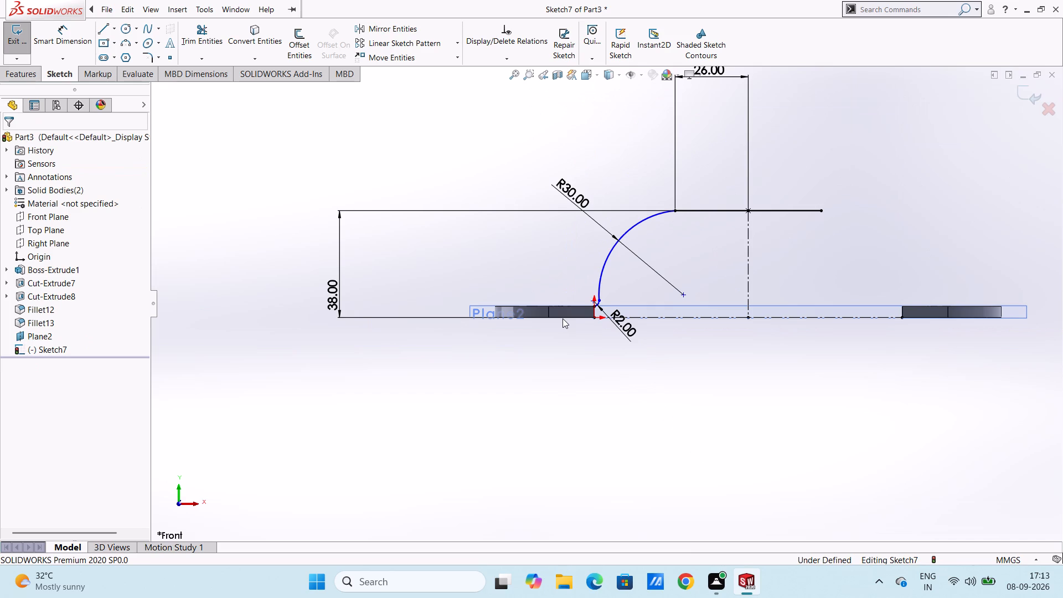
{"action": "scroll", "coordinate": [653, 293], "scroll_direction": "down", "scroll_amount": 3, "text": "ctrl"}
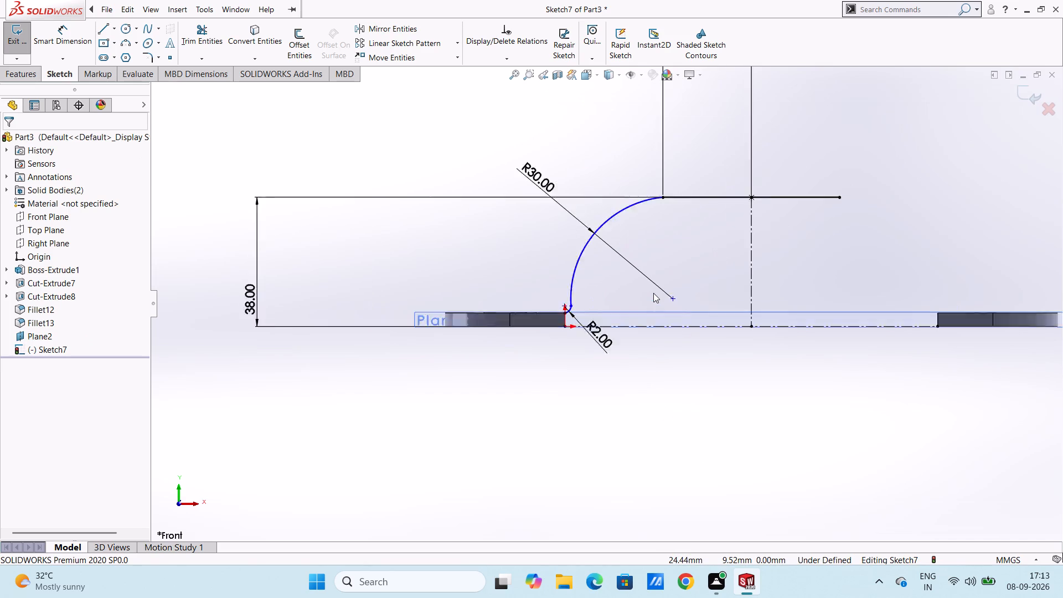
{"action": "scroll", "coordinate": [653, 293], "scroll_direction": "down", "scroll_amount": 3, "text": "ctrl"}
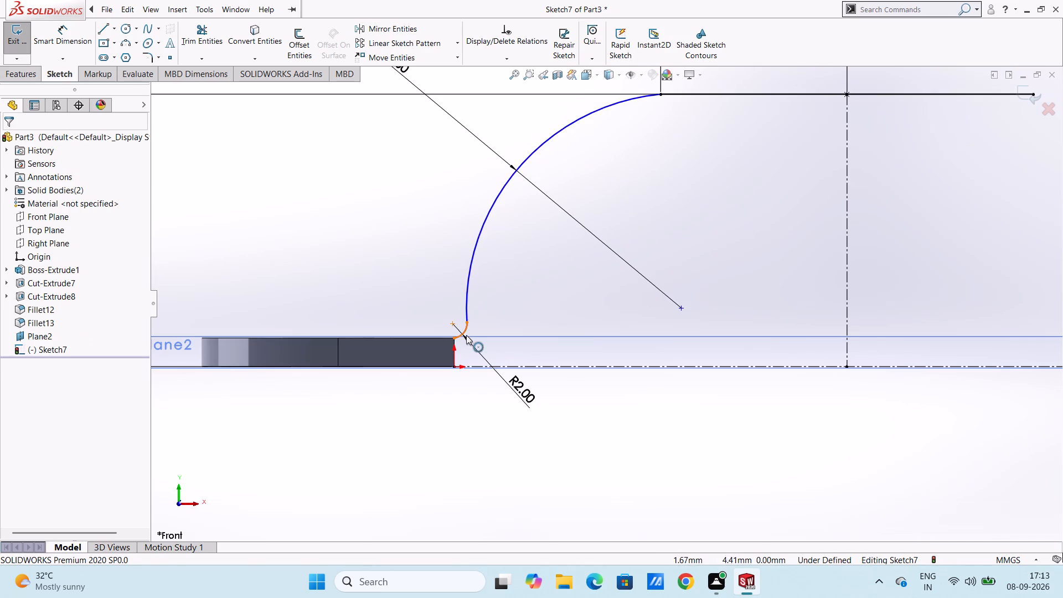
{"action": "left_click", "coordinate": [466, 332]}
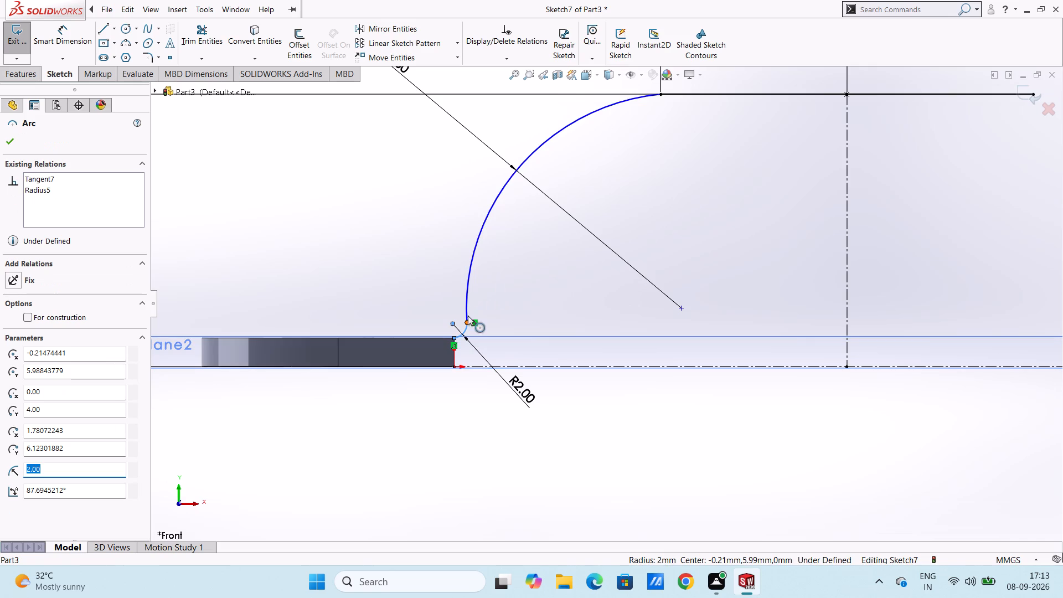
{"action": "left_click", "coordinate": [466, 295], "text": "ctrl"}
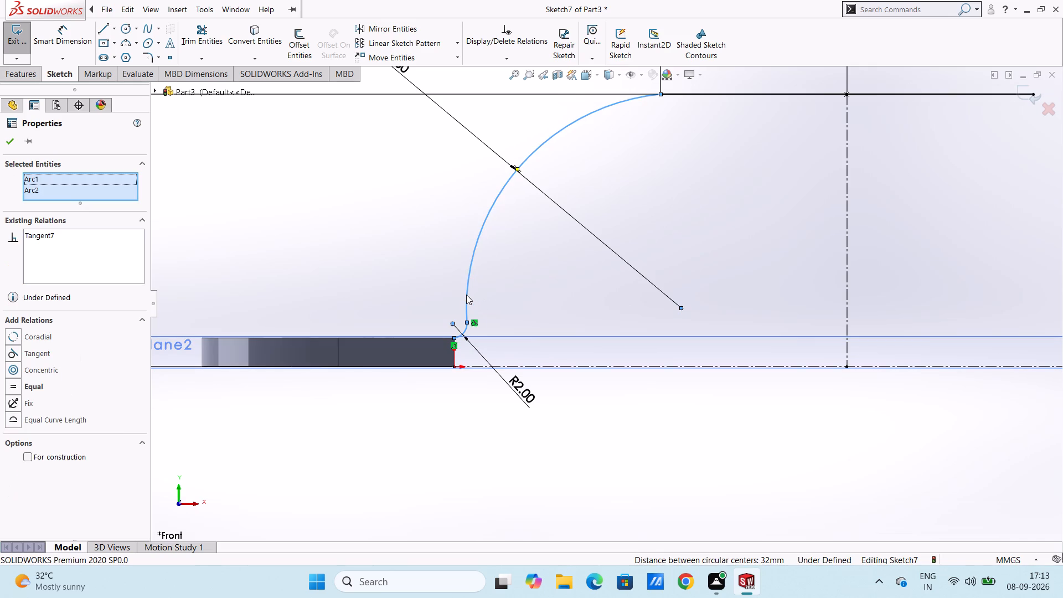
{"action": "left_click", "coordinate": [404, 29]}
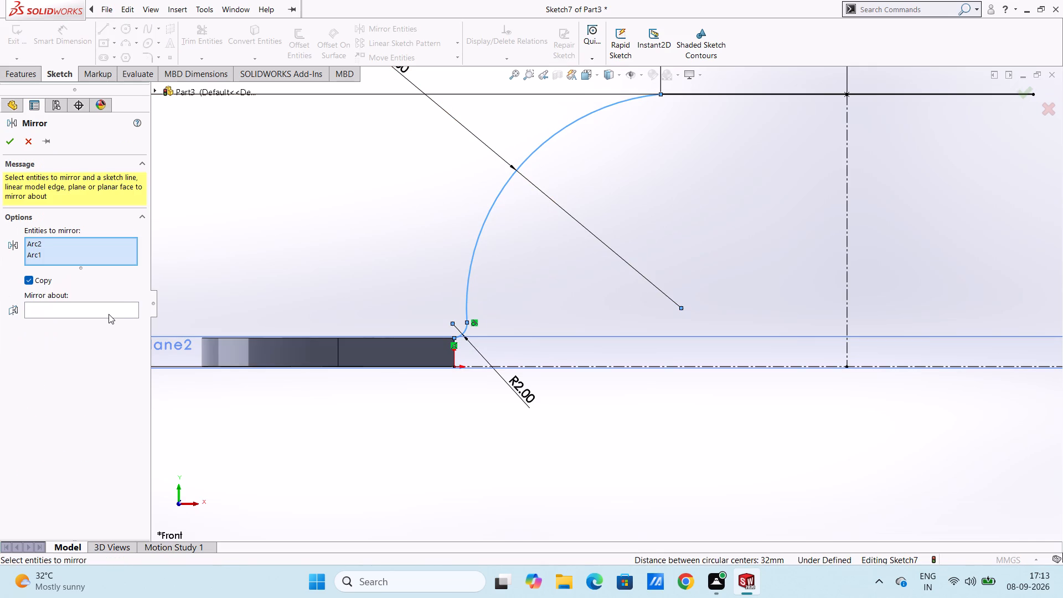
{"action": "left_click", "coordinate": [109, 314]}
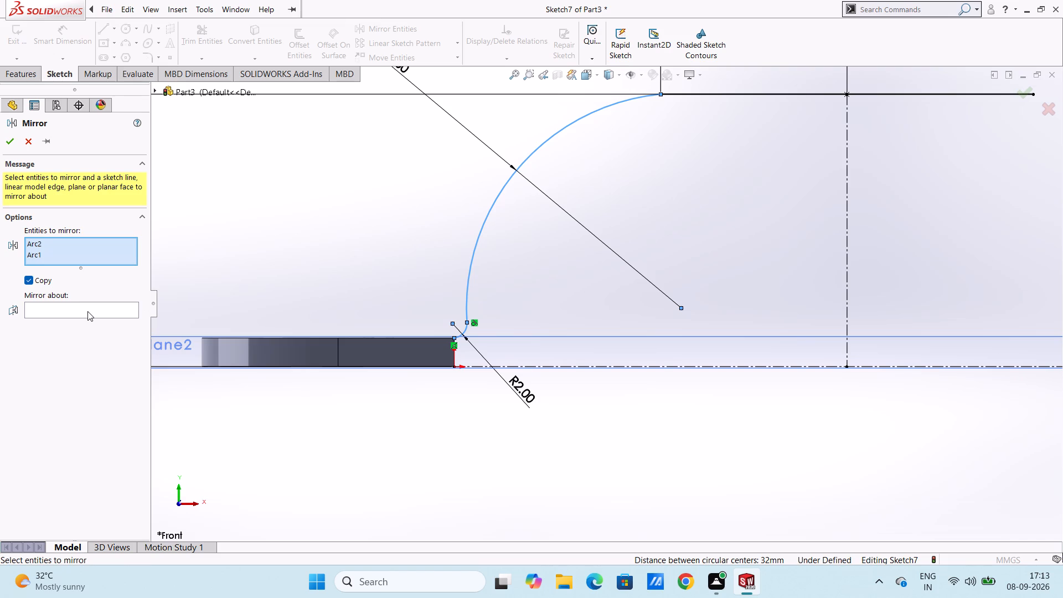
{"action": "left_click", "coordinate": [87, 311]}
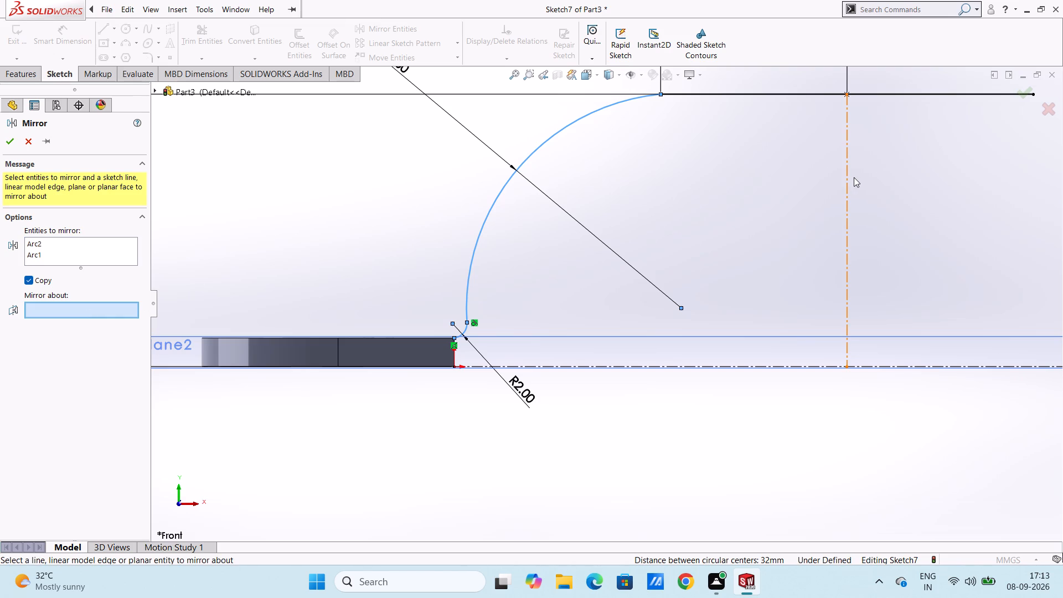
{"action": "left_click", "coordinate": [847, 177]}
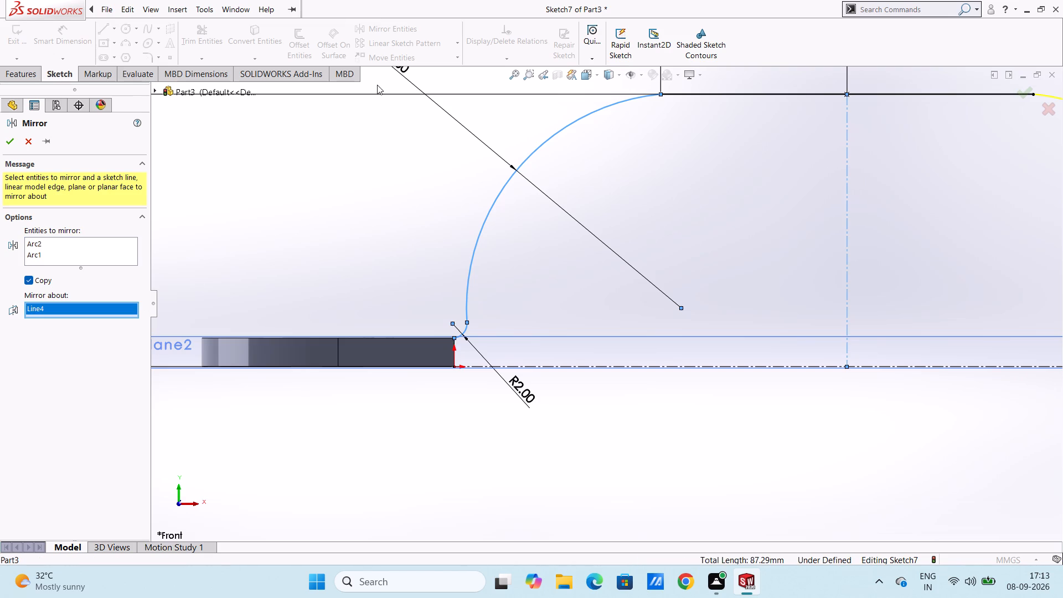
{"action": "left_click", "coordinate": [9, 143]}
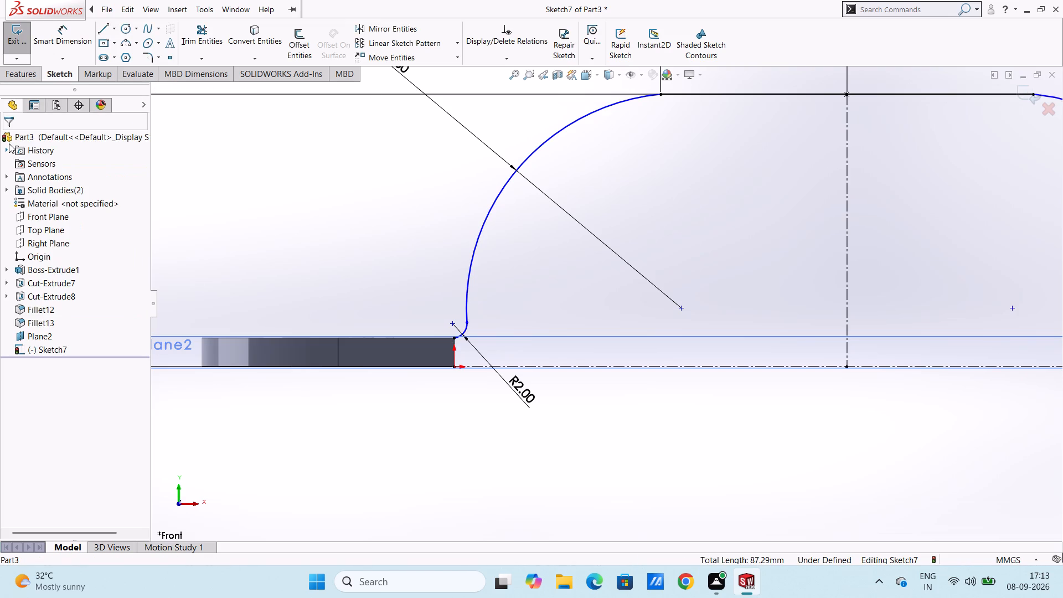
{"action": "left_click", "coordinate": [302, 182]}
{"action": "scroll", "coordinate": [302, 182], "scroll_direction": "up", "scroll_amount": 7, "text": "ctrl"}
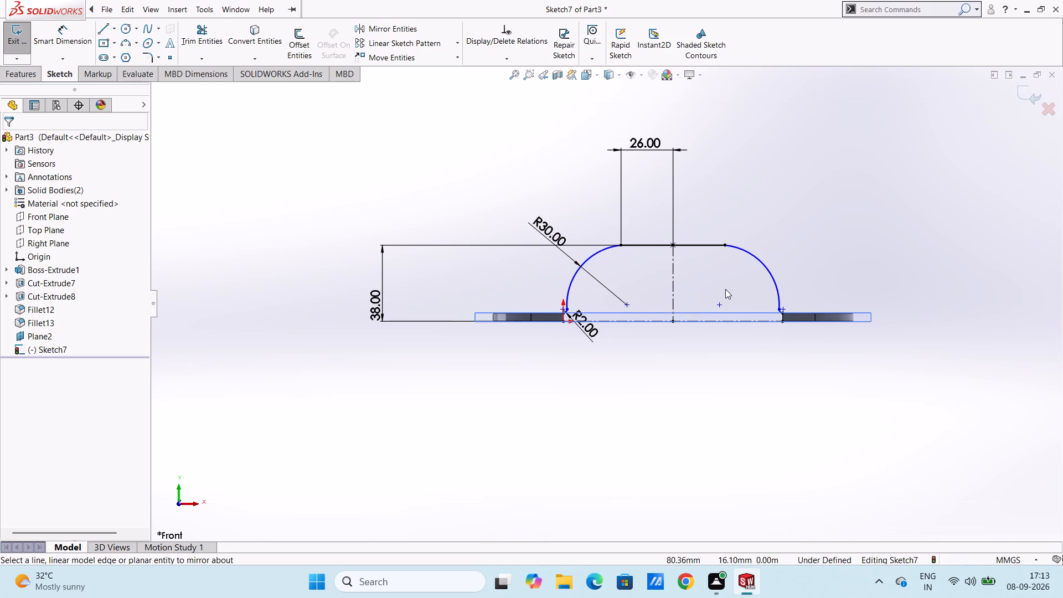
Offset only the upper horizontal line 8 mm downward, with chain selection and bi-directional turned off.
{"action": "scroll", "coordinate": [725, 289], "scroll_direction": "down", "scroll_amount": 4, "text": "ctrl"}
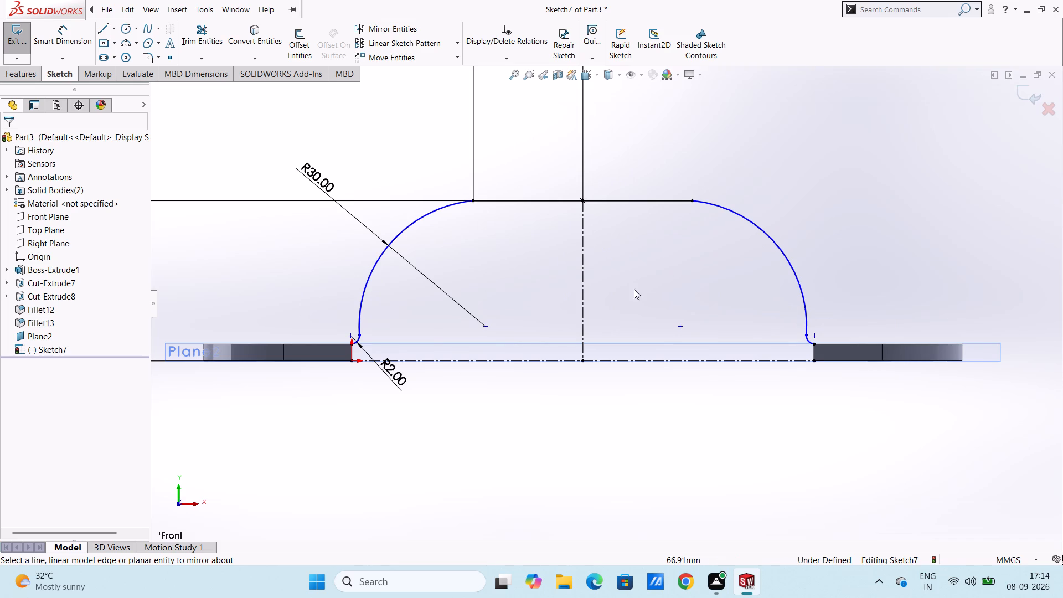
{"action": "left_click", "coordinate": [308, 45]}
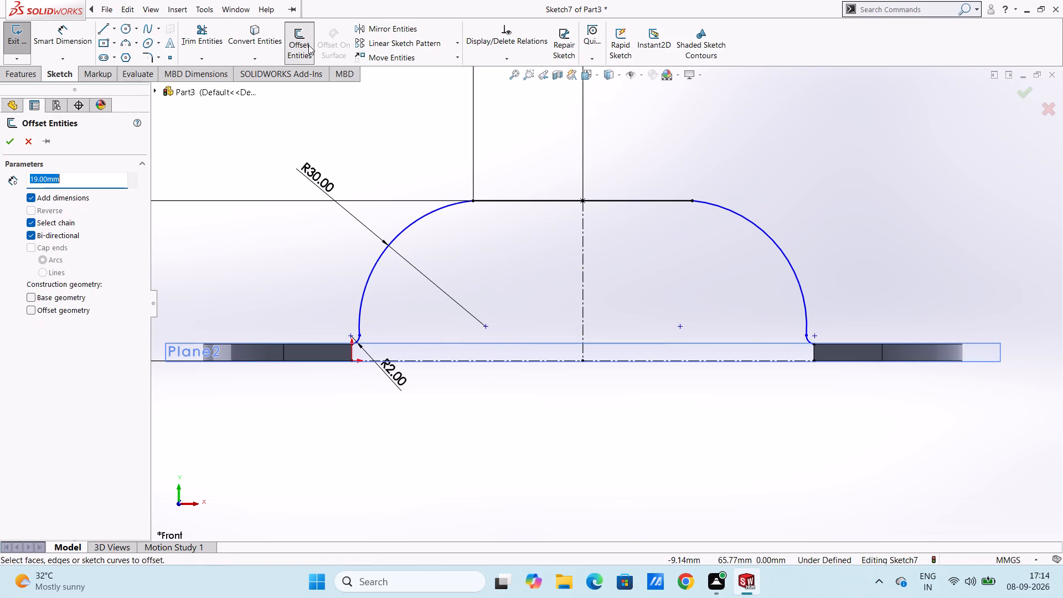
{"action": "key", "text": "8"}
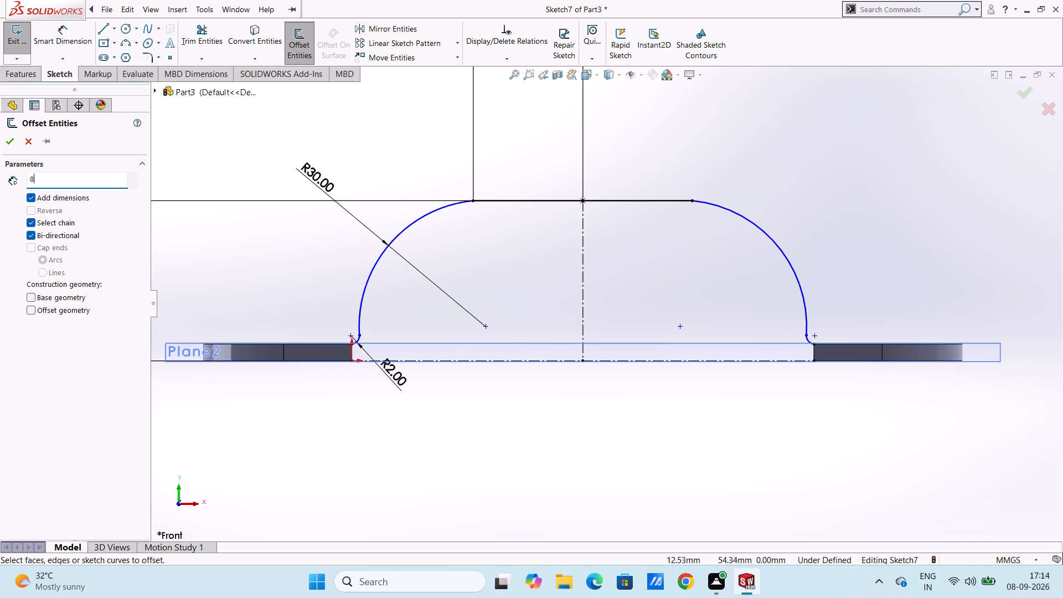
{"action": "key", "text": "Return"}
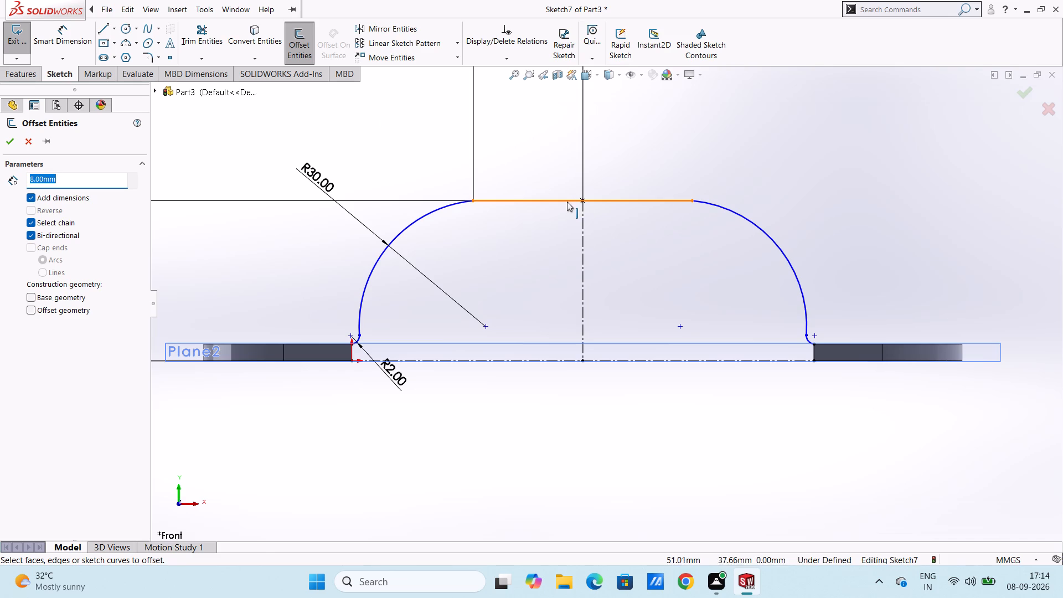
{"action": "left_click", "coordinate": [567, 202]}
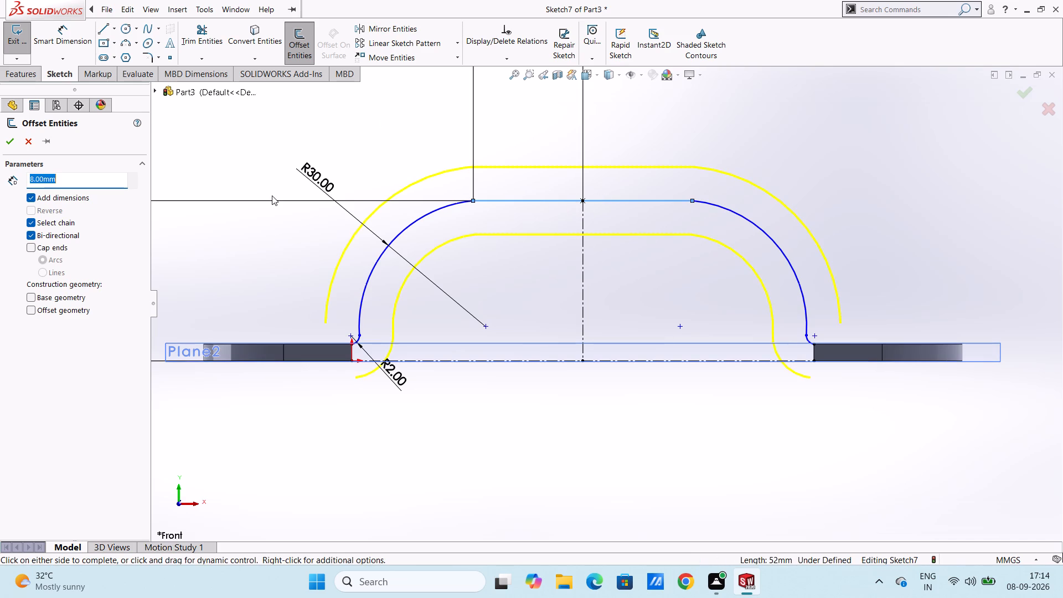
{"action": "left_click", "coordinate": [32, 221]}
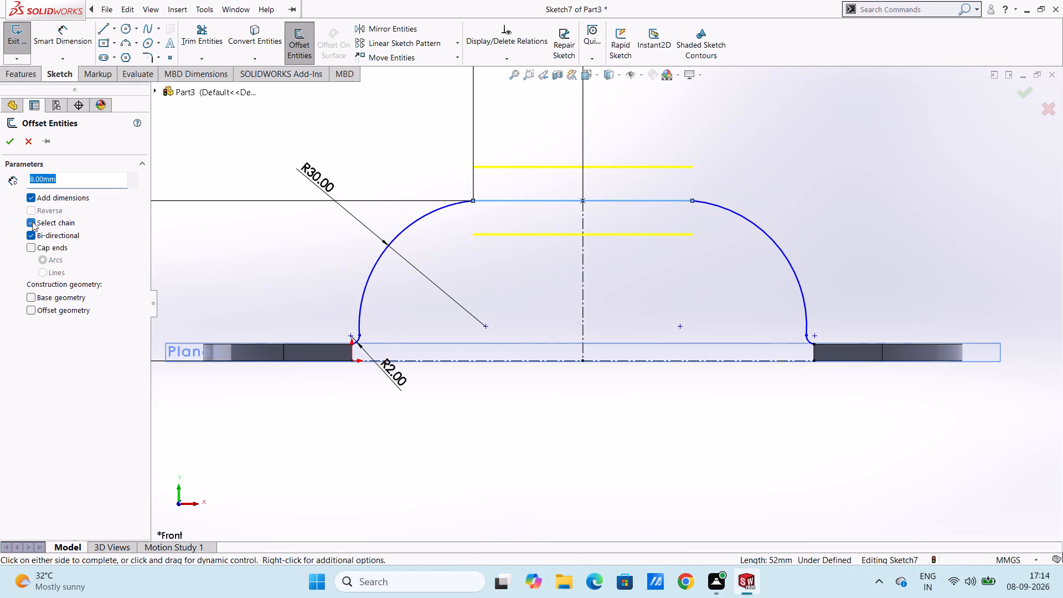
{"action": "left_click", "coordinate": [31, 232]}
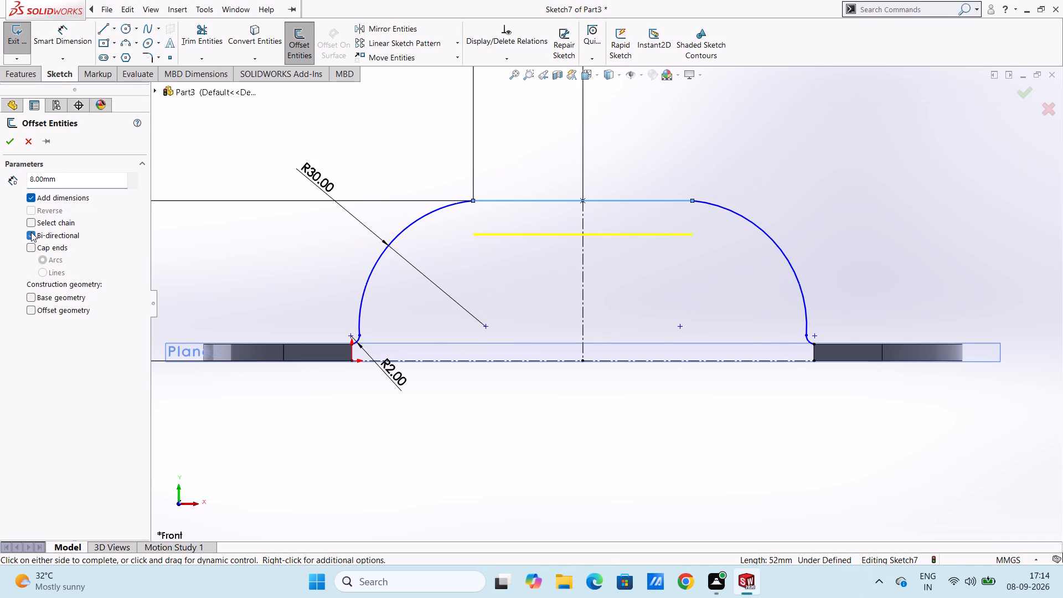
{"action": "left_click", "coordinate": [8, 141]}
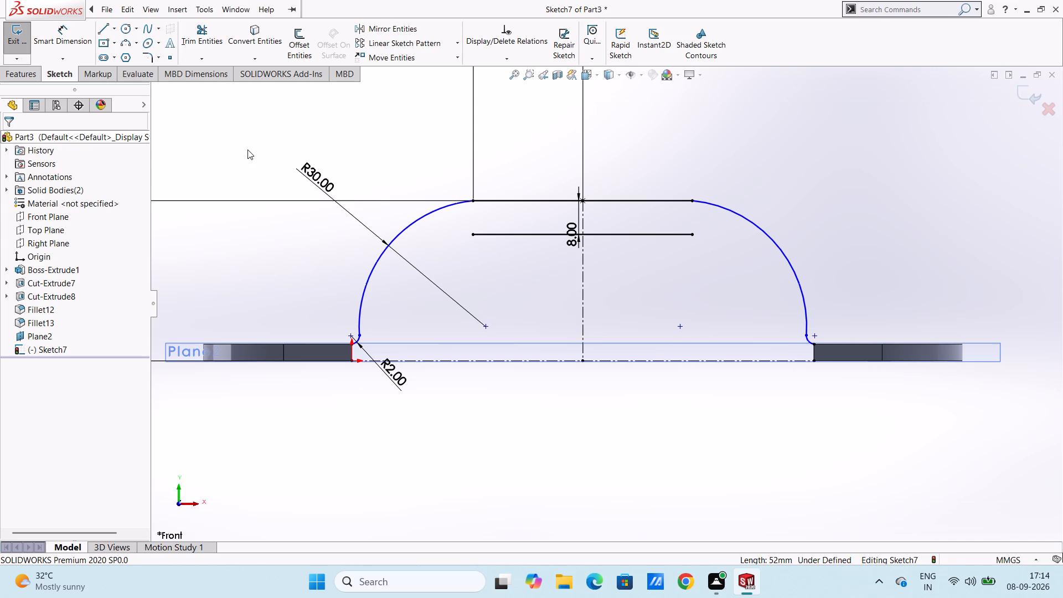
Draw a 15 mm horizontal line from the origin along the bottom centerline.
{"action": "left_click", "coordinate": [97, 27]}
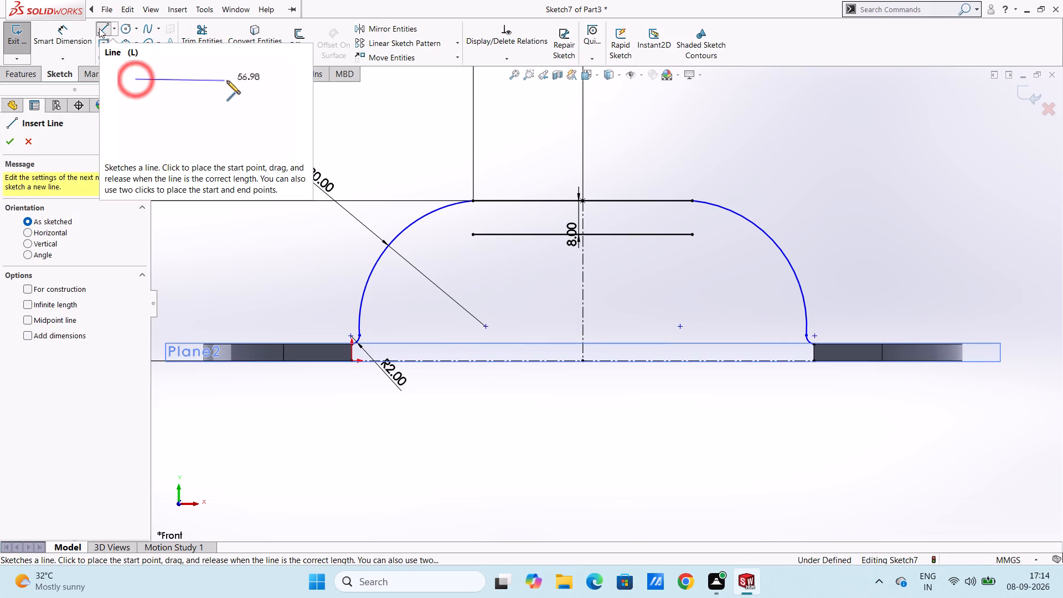
{"action": "left_click", "coordinate": [350, 363]}
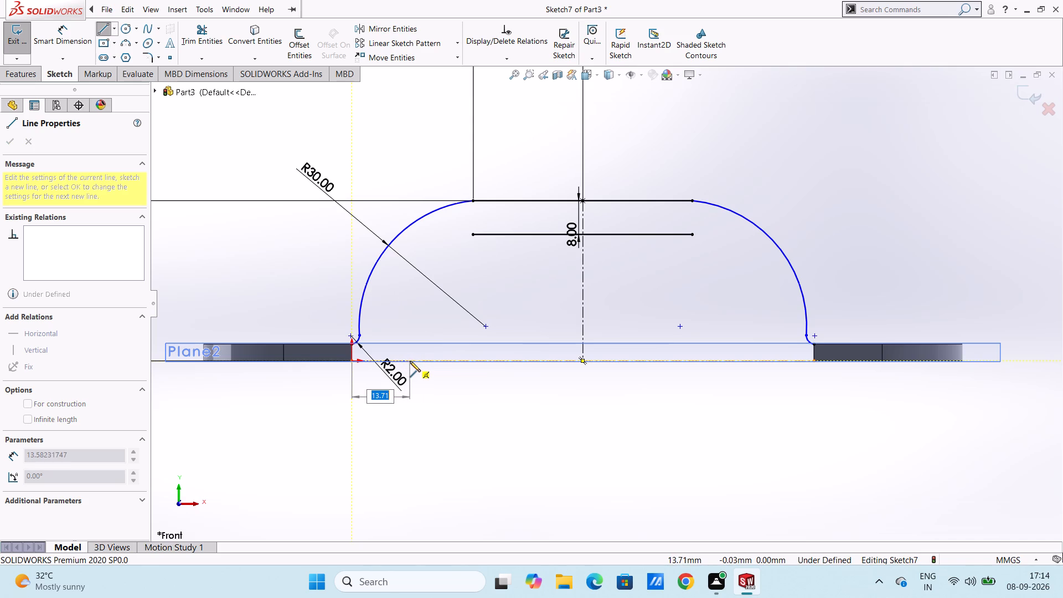
{"action": "type", "text": "15"}
{"action": "key", "text": "Return"}
{"action": "key", "text": "Escape"}
{"action": "key", "text": "Escape"}
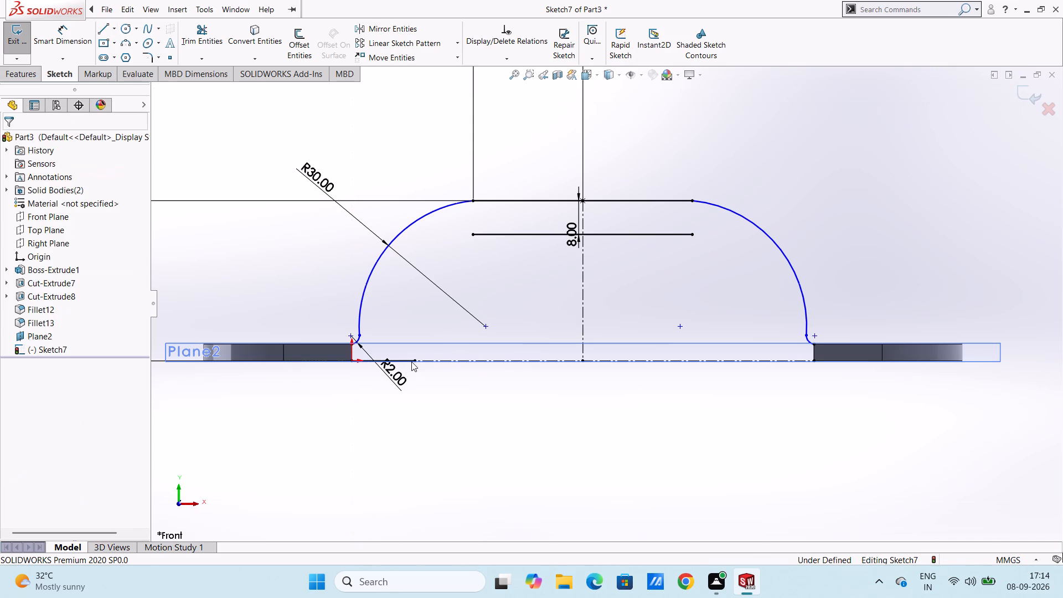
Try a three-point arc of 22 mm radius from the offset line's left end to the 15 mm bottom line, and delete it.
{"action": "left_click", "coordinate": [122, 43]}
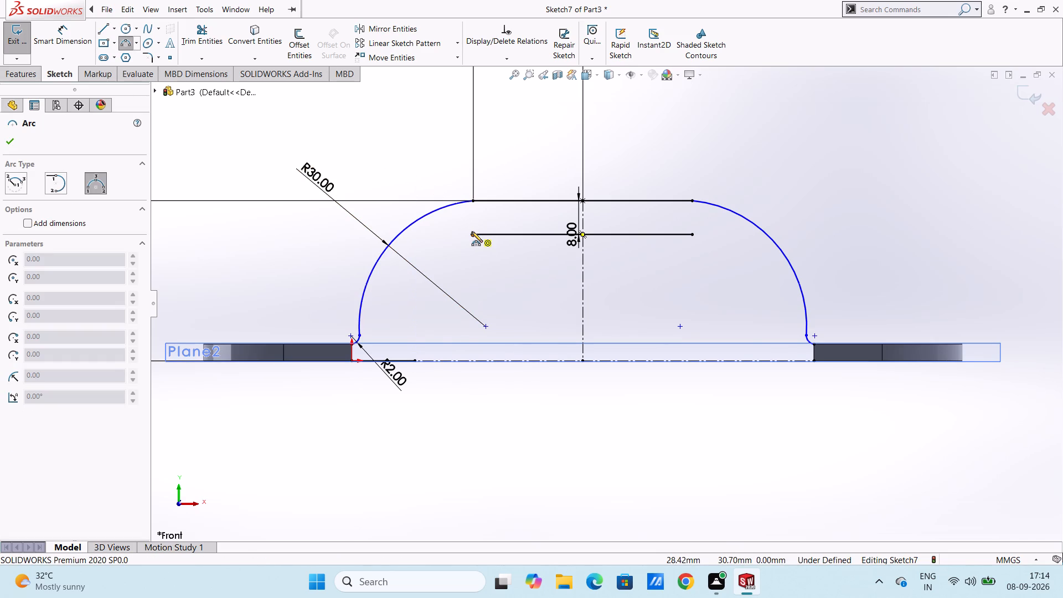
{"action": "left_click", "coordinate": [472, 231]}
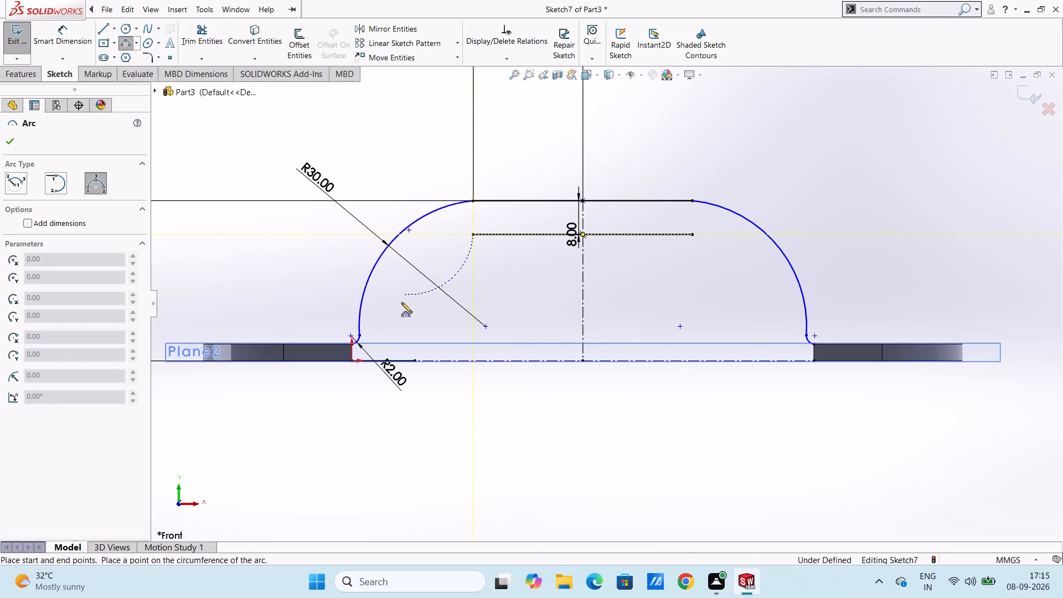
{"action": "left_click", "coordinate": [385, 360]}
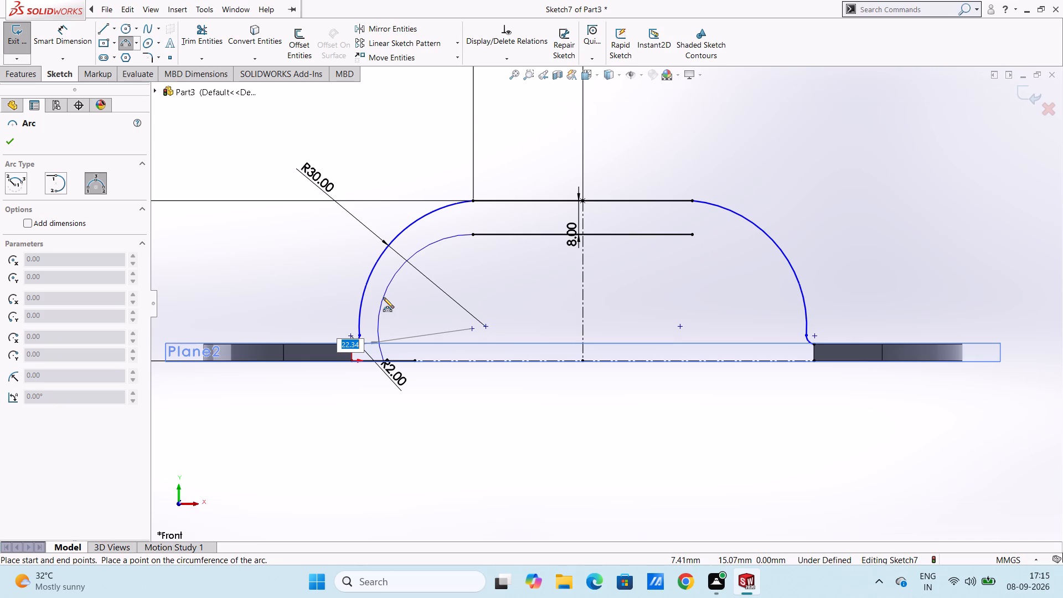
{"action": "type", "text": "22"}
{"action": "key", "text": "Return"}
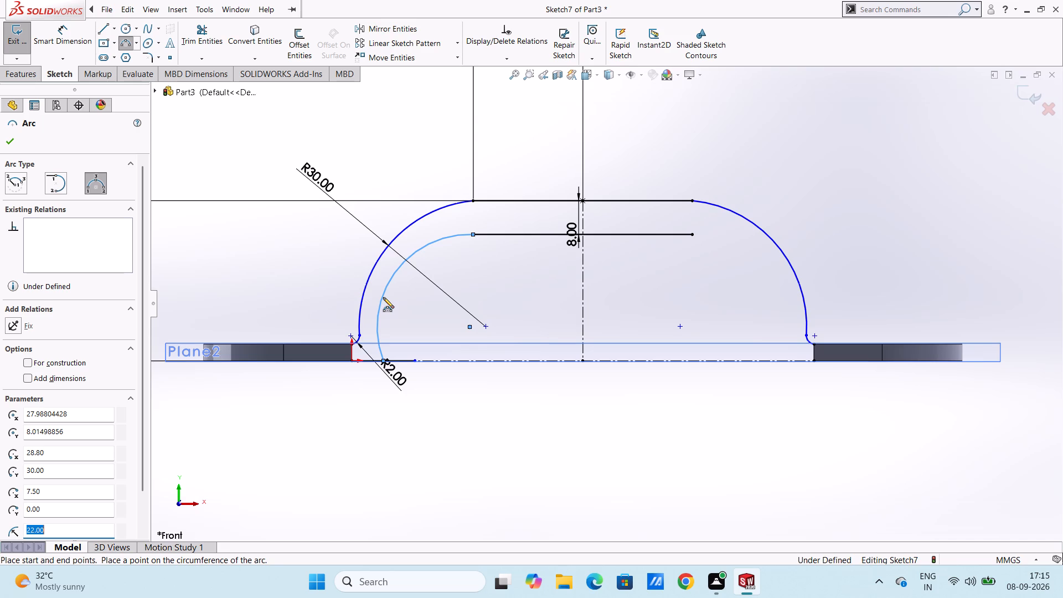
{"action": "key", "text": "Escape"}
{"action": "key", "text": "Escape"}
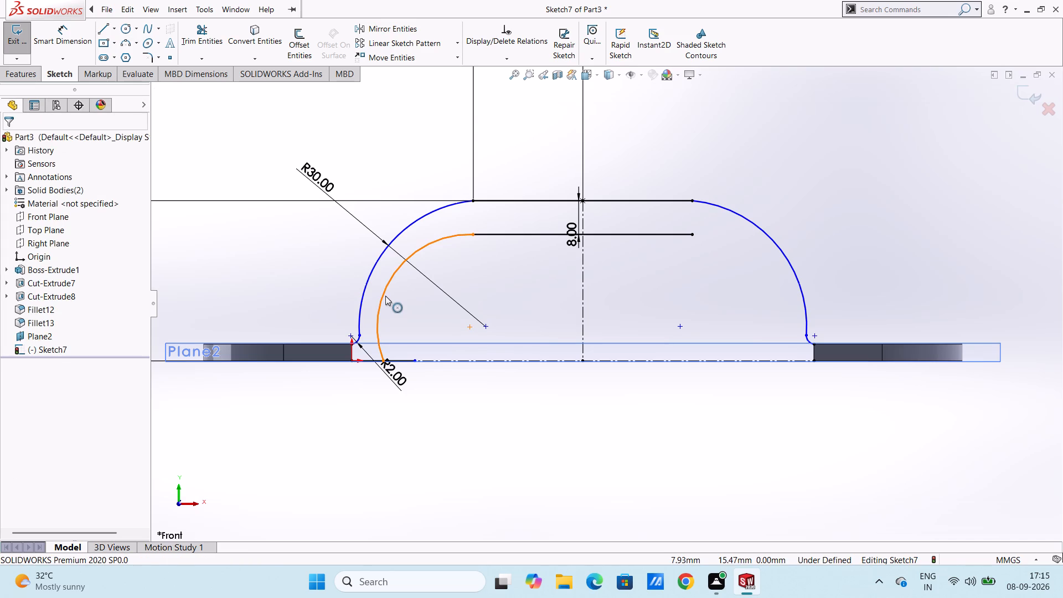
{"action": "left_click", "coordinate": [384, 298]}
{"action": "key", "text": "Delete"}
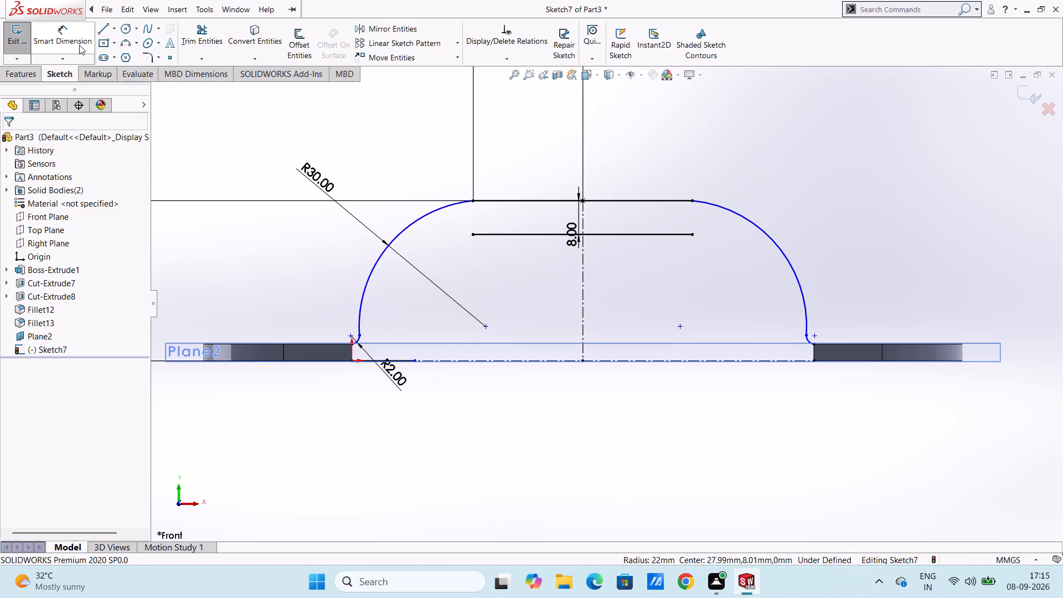
Draw a three-point arc of 22 mm radius from the bottom line, about 9.5 mm from the origin, to the offset line's left end.
{"action": "left_click", "coordinate": [121, 44]}
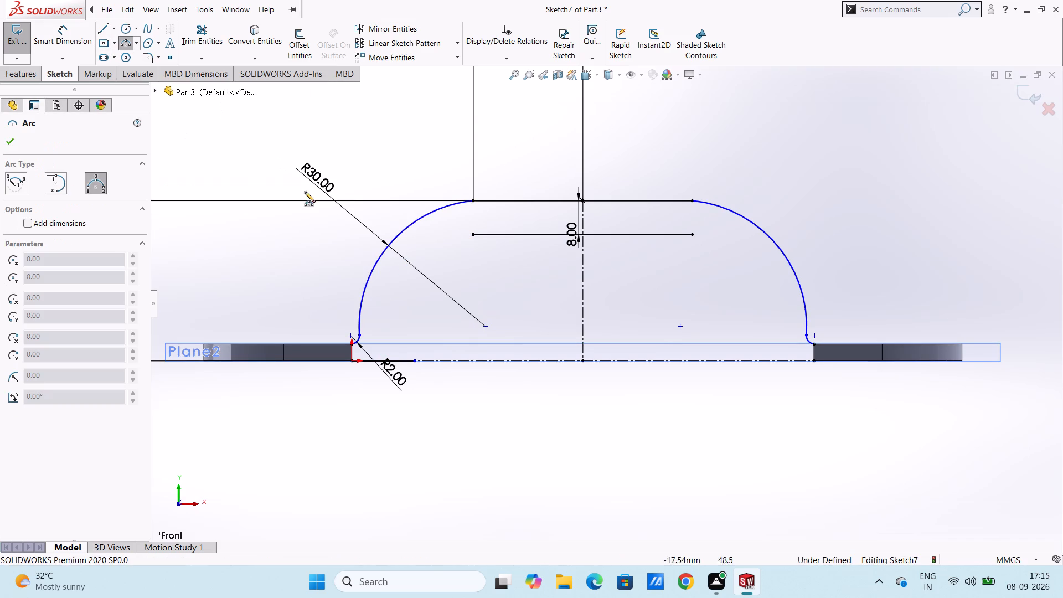
{"action": "left_click", "coordinate": [392, 360]}
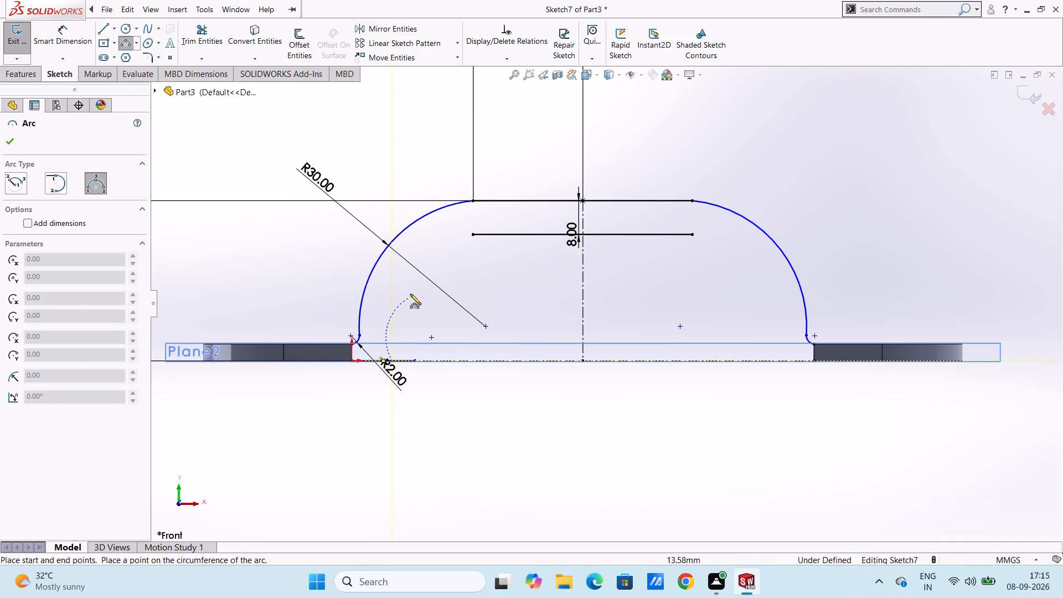
{"action": "left_click", "coordinate": [473, 235]}
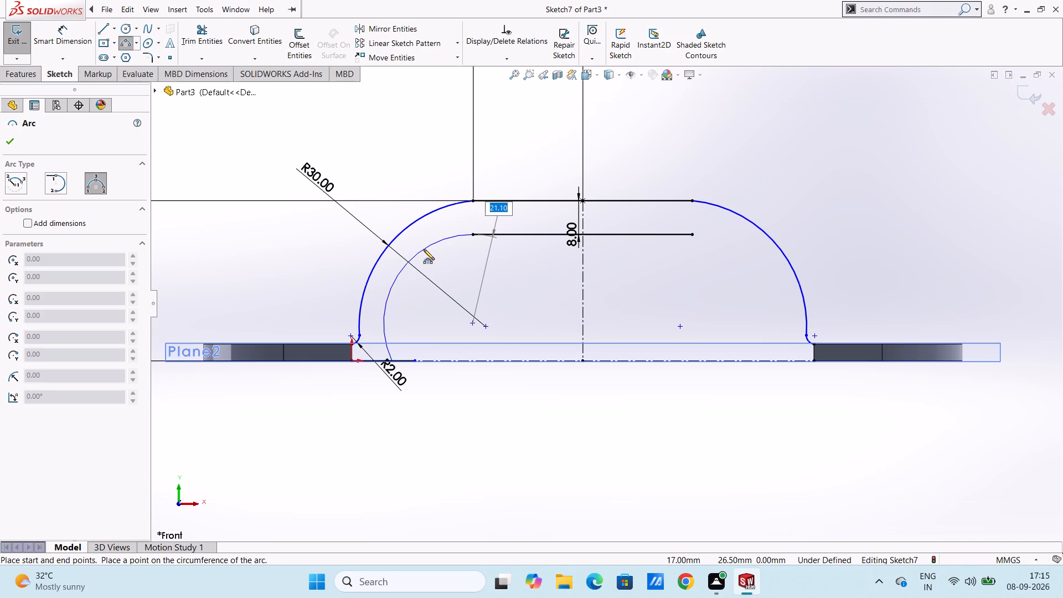
{"action": "type", "text": "22"}
{"action": "key", "text": "Return"}
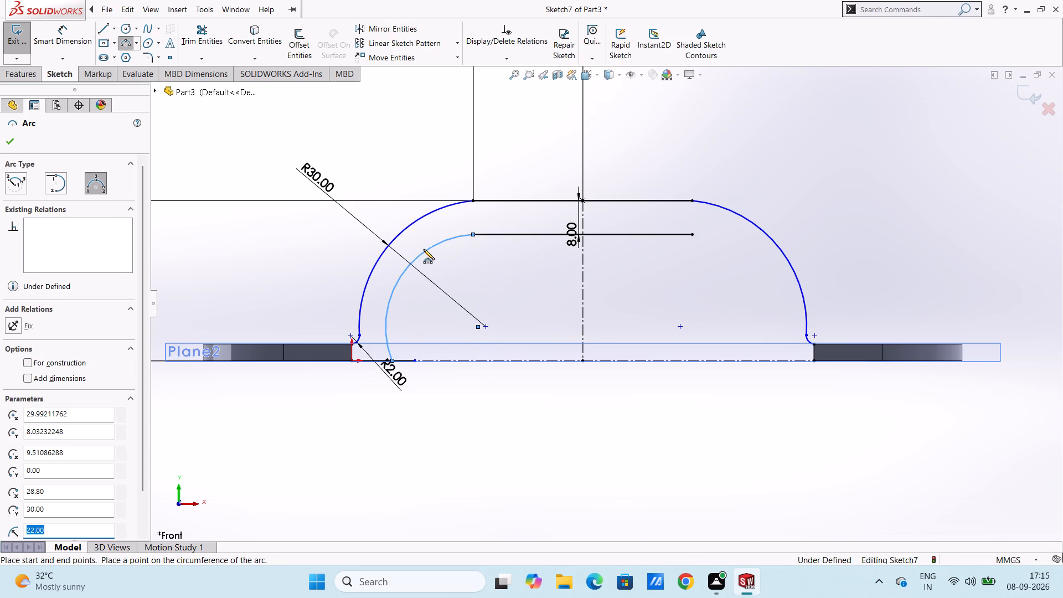
{"action": "key", "text": "Escape"}
{"action": "key", "text": "Escape"}
{"action": "key", "text": "Escape"}
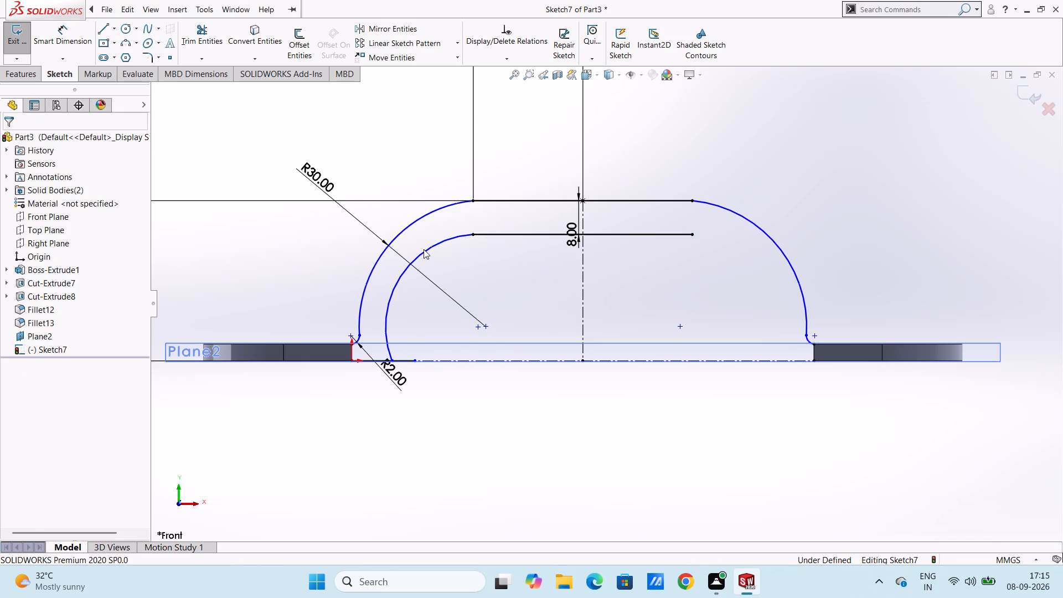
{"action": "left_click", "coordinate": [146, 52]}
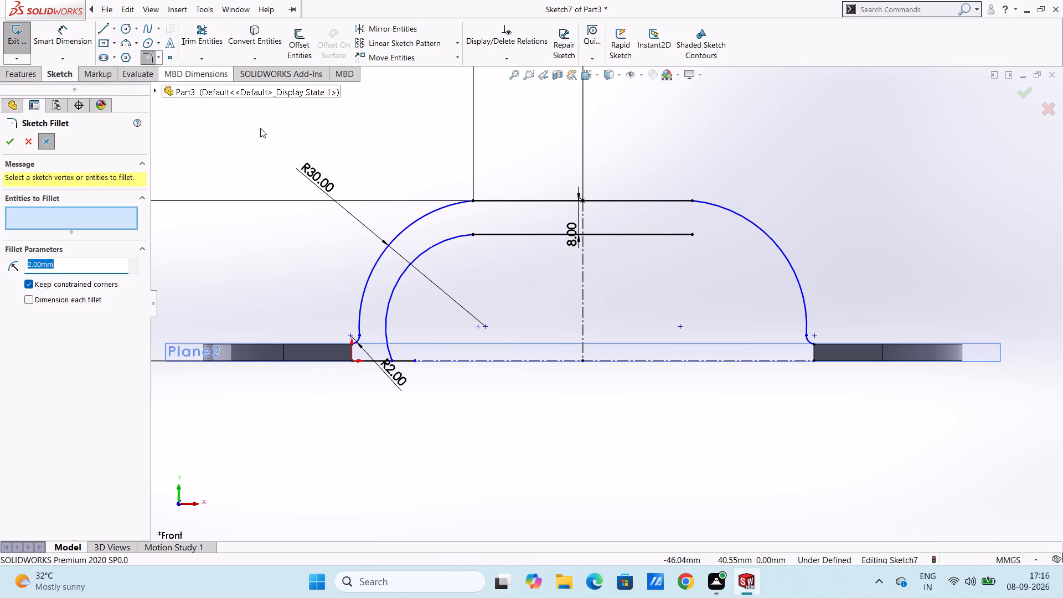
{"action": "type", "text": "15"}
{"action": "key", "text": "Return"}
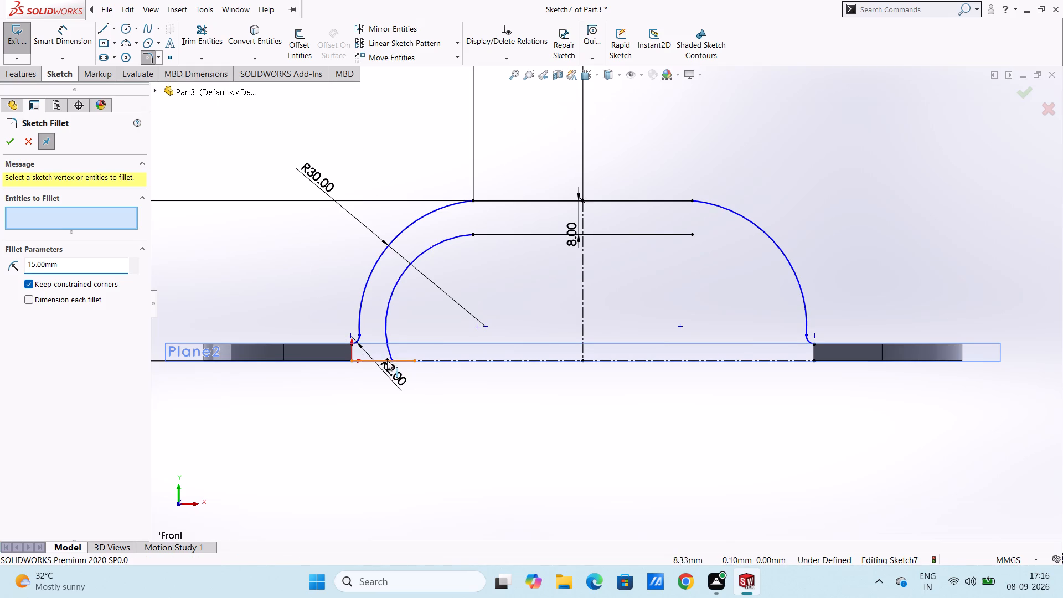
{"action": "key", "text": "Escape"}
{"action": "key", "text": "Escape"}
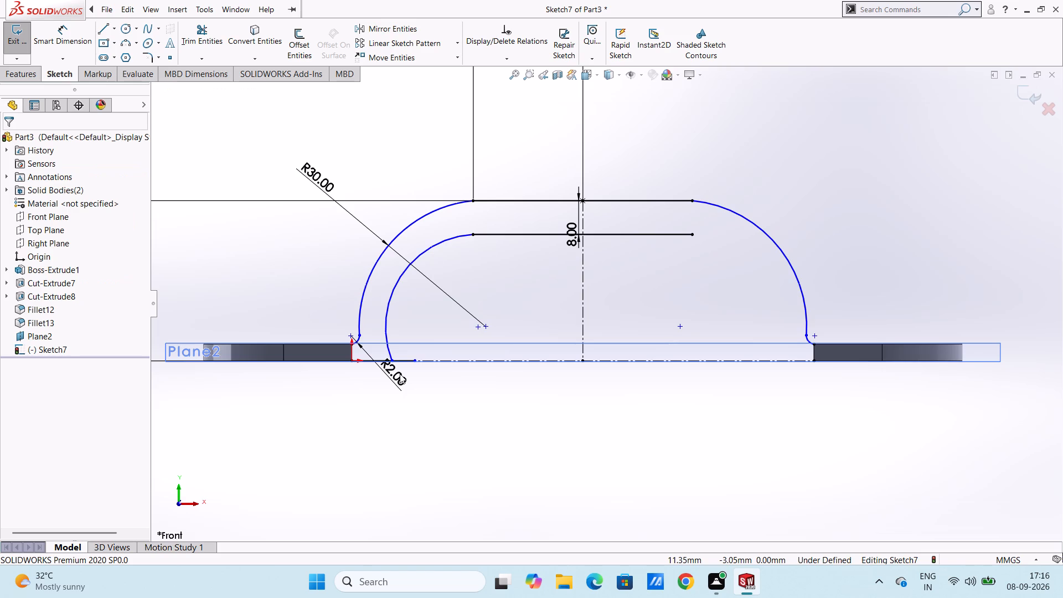
Draw a three-point arc of 15 mm radius from the origin to the inner arc, ending about 6 mm above the bottom line.
{"action": "scroll", "coordinate": [400, 374], "scroll_direction": "down", "scroll_amount": 5, "text": "ctrl"}
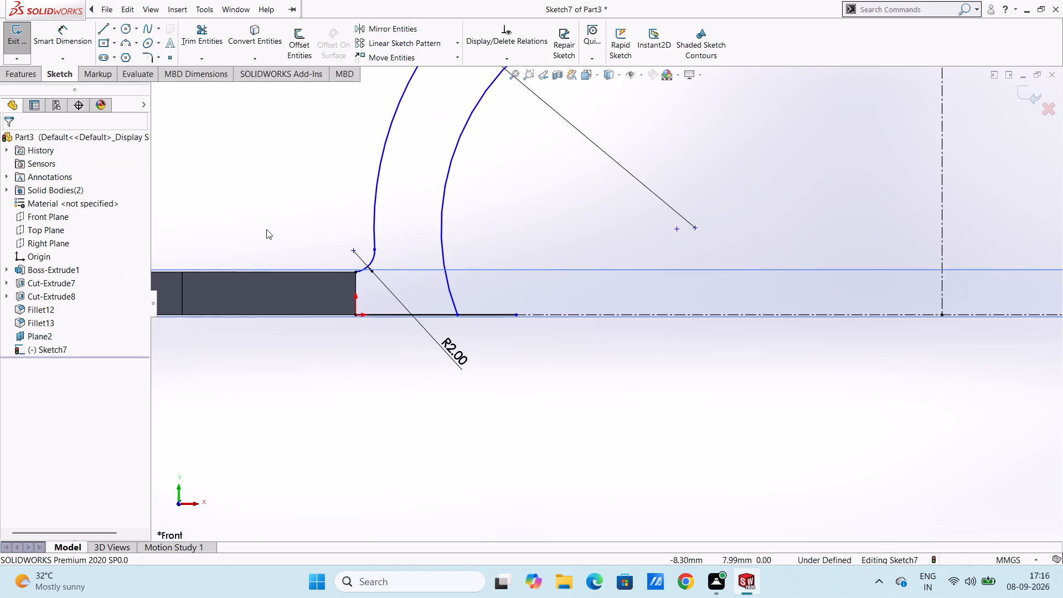
{"action": "left_click", "coordinate": [120, 42]}
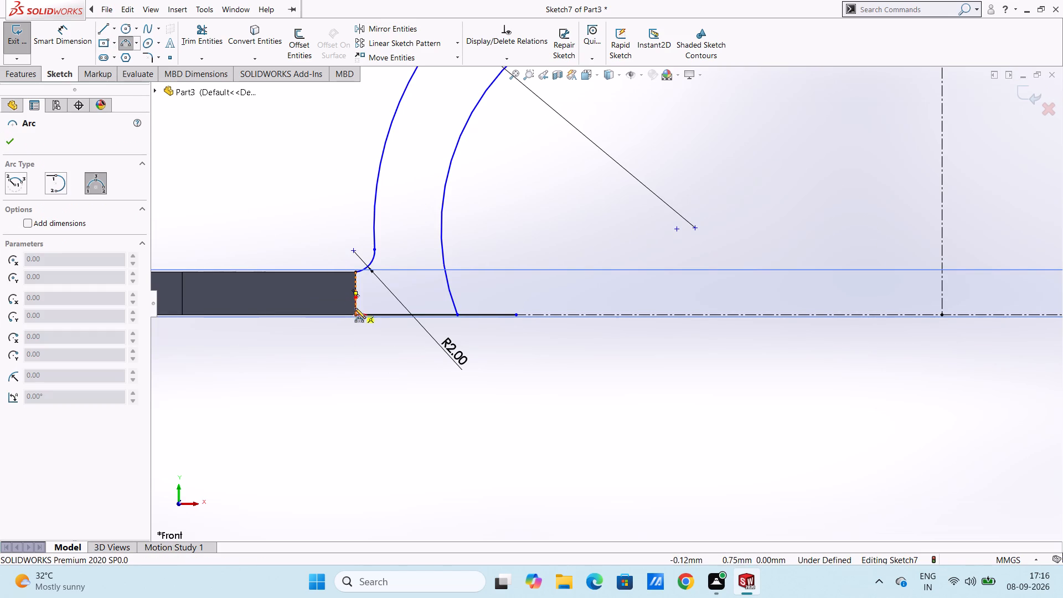
{"action": "left_click", "coordinate": [355, 315]}
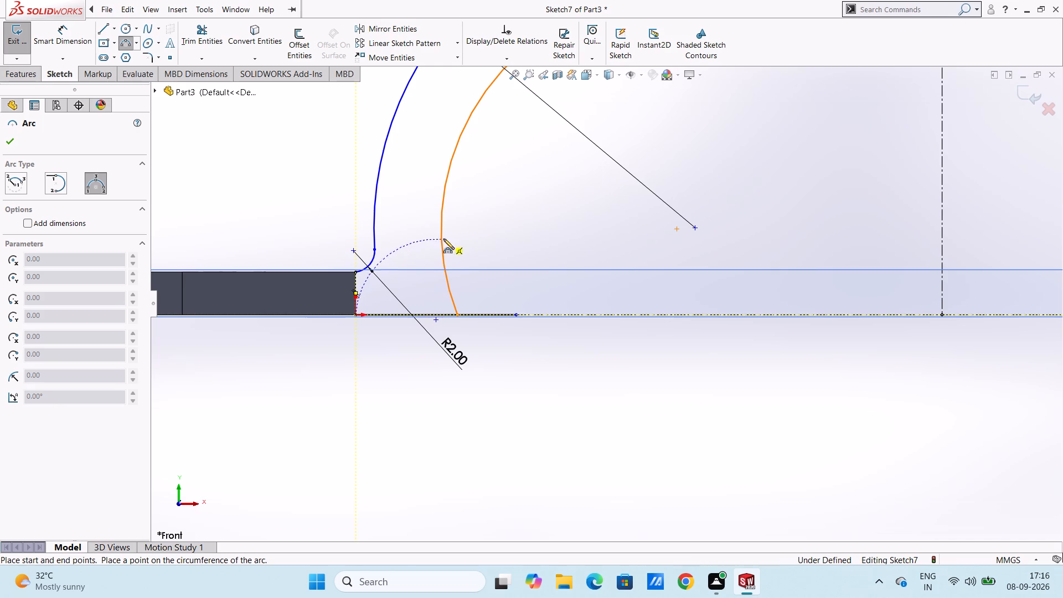
{"action": "left_click", "coordinate": [441, 250]}
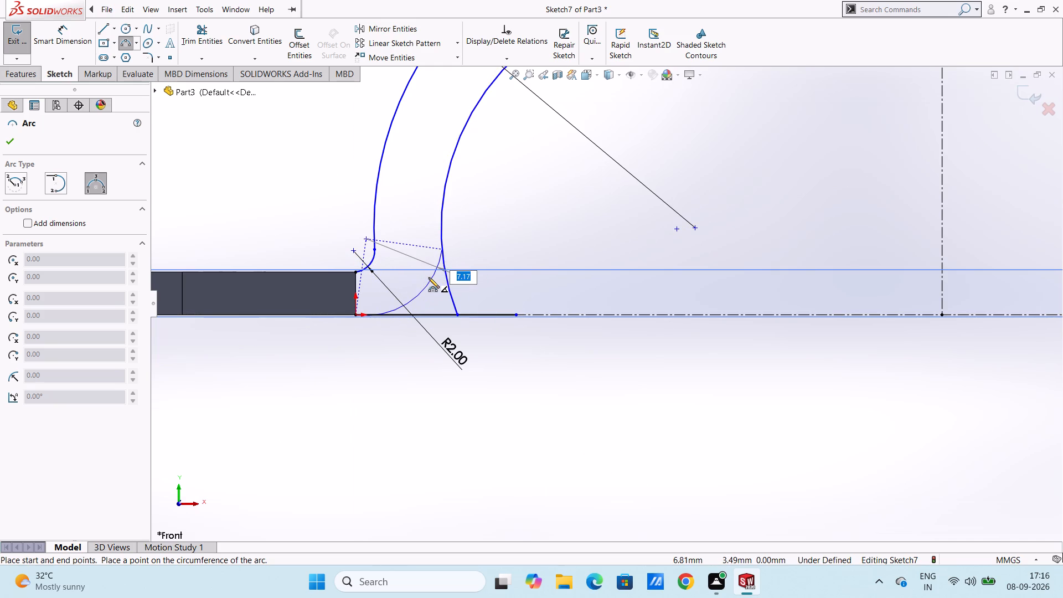
{"action": "type", "text": "15"}
{"action": "key", "text": "Return"}
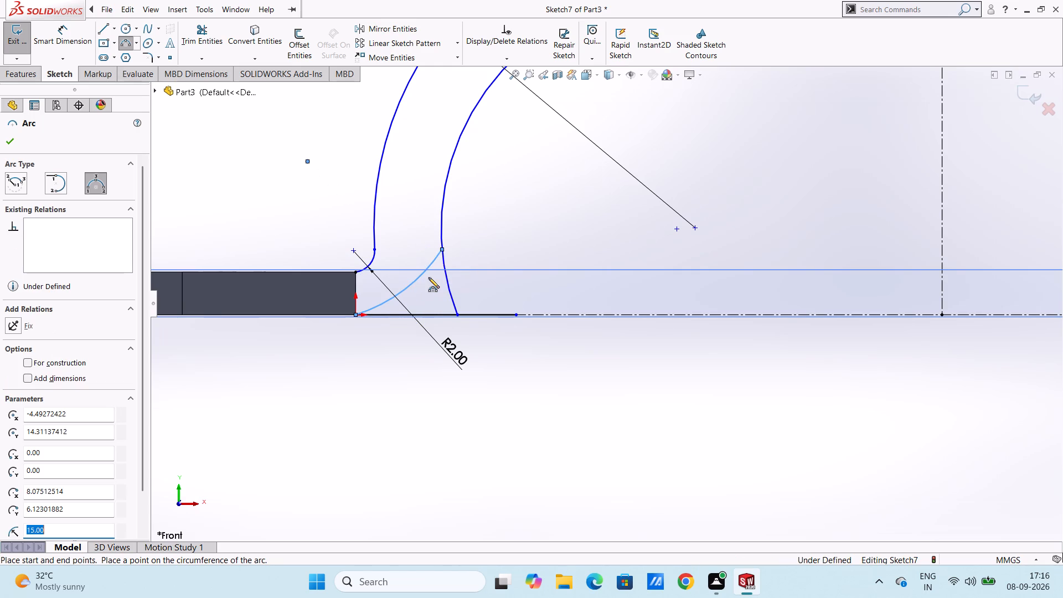
{"action": "key", "text": "Escape"}
{"action": "key", "text": "Escape"}
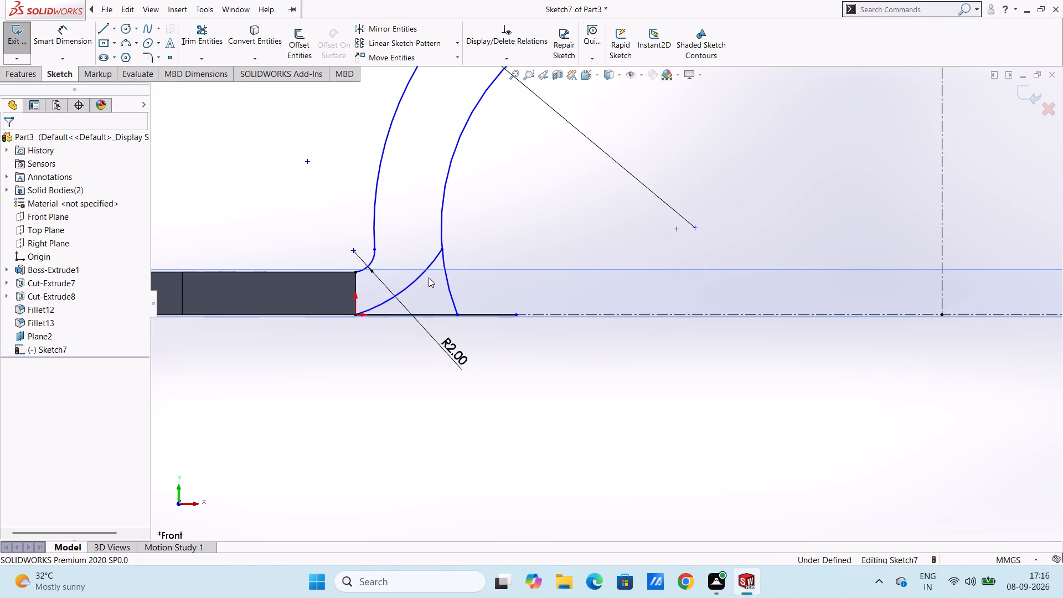
{"action": "key", "text": "Escape"}
Add a 22 mm radius dimension to the inner arc, placed outside the profile.
{"action": "scroll", "coordinate": [429, 277], "scroll_direction": "up", "scroll_amount": 7, "text": "ctrl"}
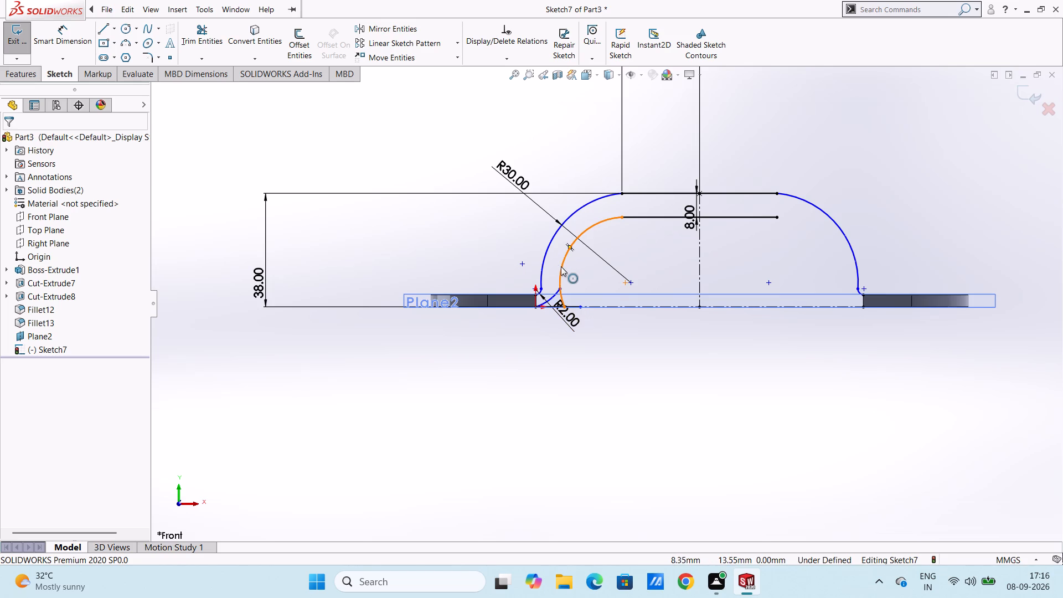
{"action": "left_click", "coordinate": [78, 40]}
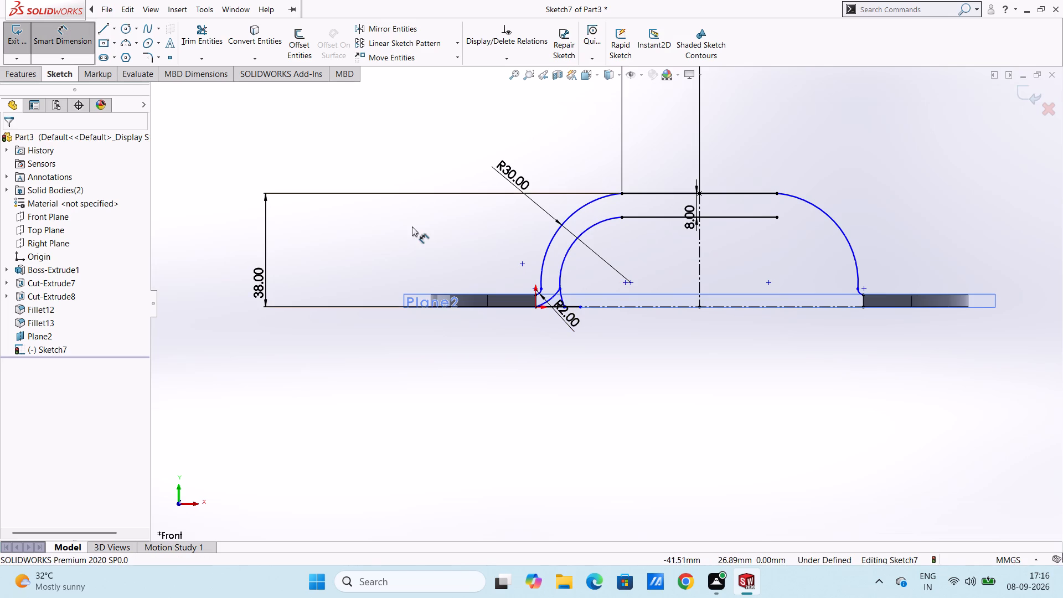
{"action": "left_click", "coordinate": [567, 255]}
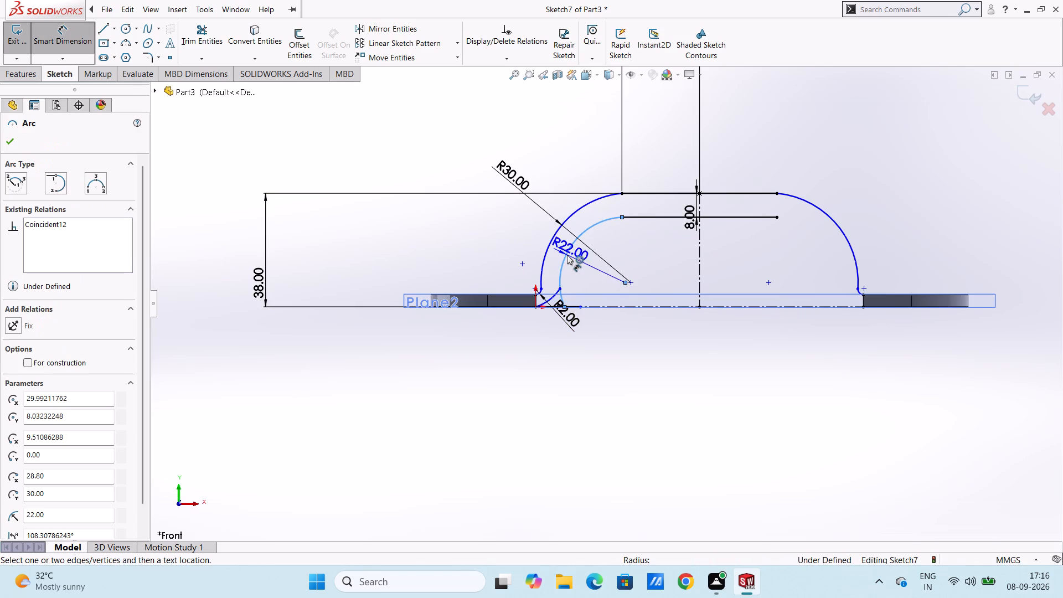
{"action": "left_click", "coordinate": [445, 146]}
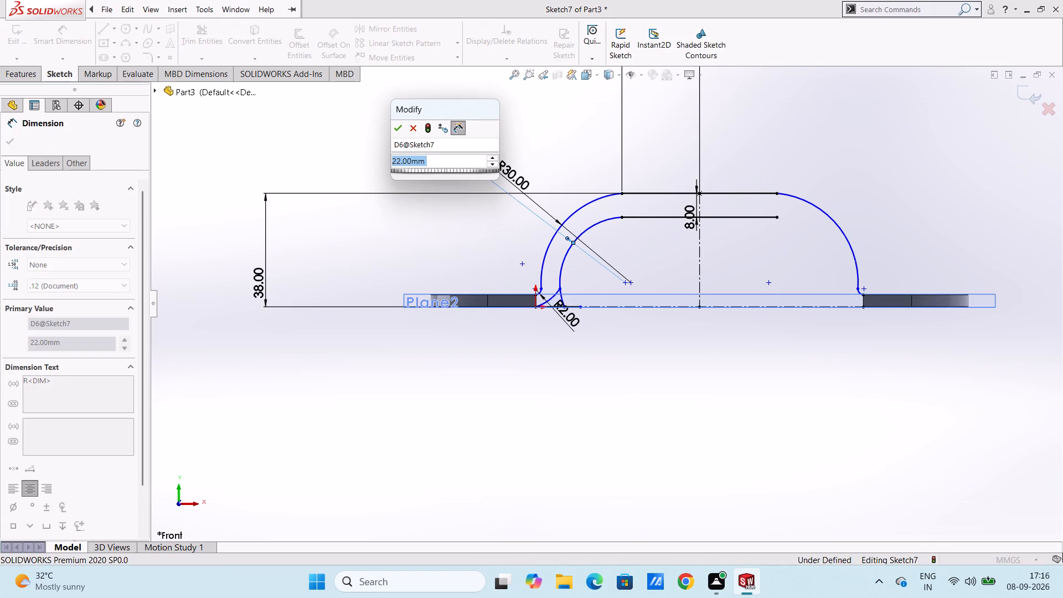
{"action": "key", "text": "Return"}
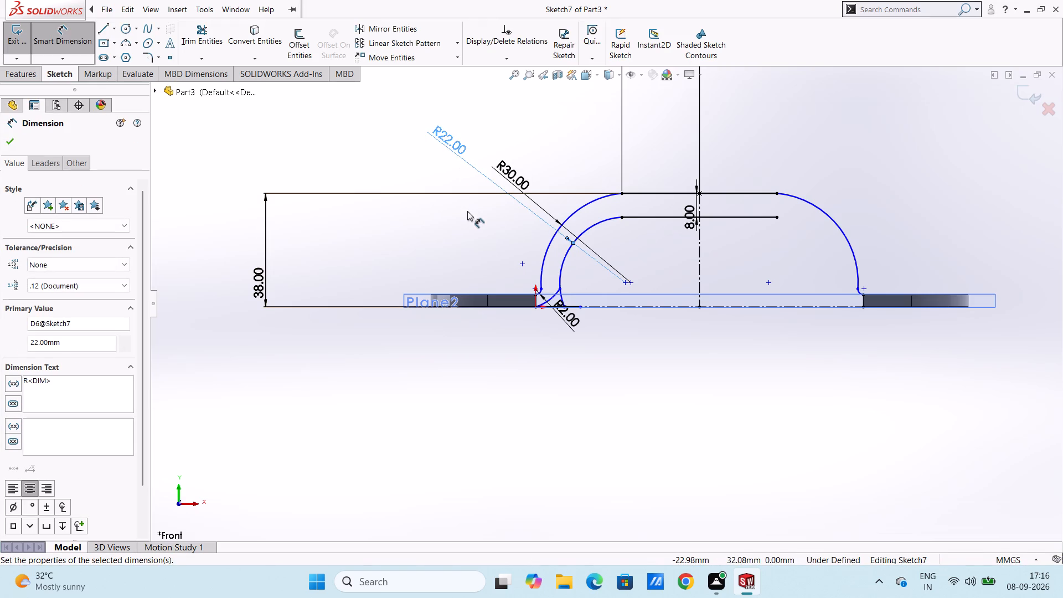
Add a 15 mm radius dimension to the small arc starting at the origin, placed below the profile.
{"action": "left_click", "coordinate": [550, 298]}
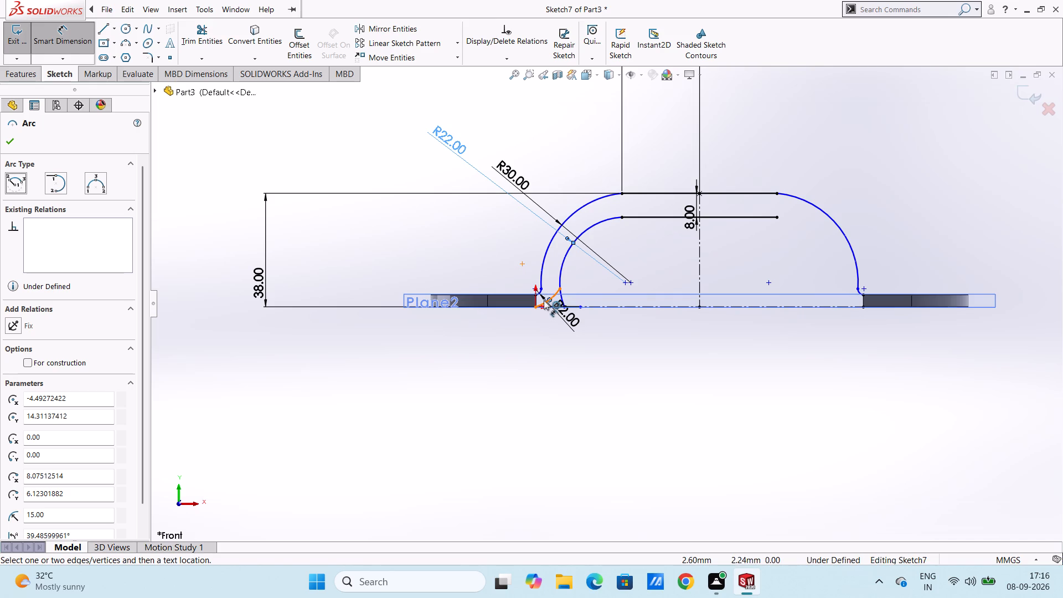
{"action": "left_click", "coordinate": [544, 300]}
{"action": "key", "text": "Escape"}
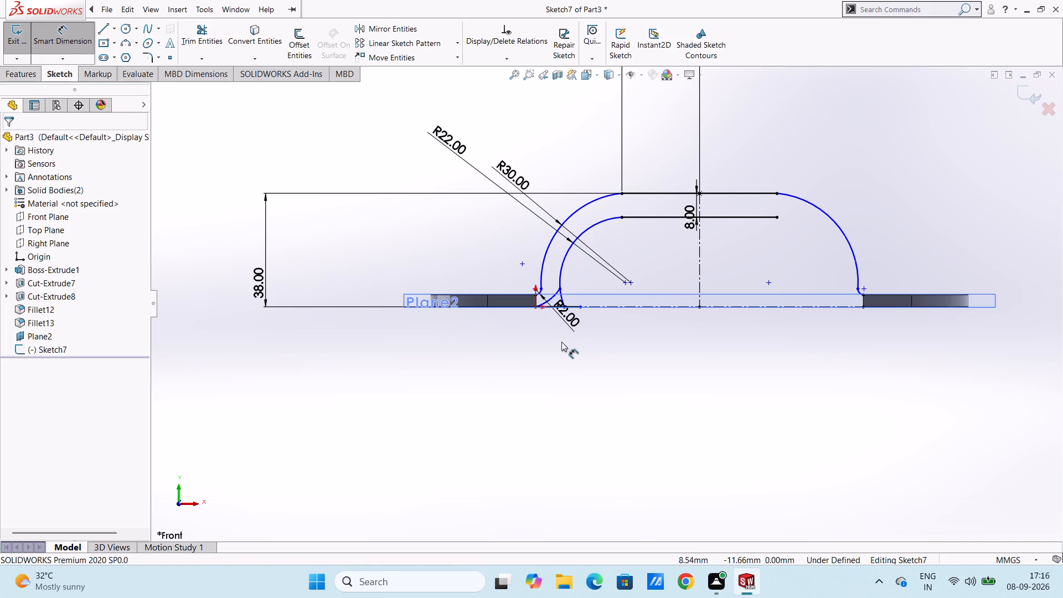
{"action": "left_click", "coordinate": [544, 302]}
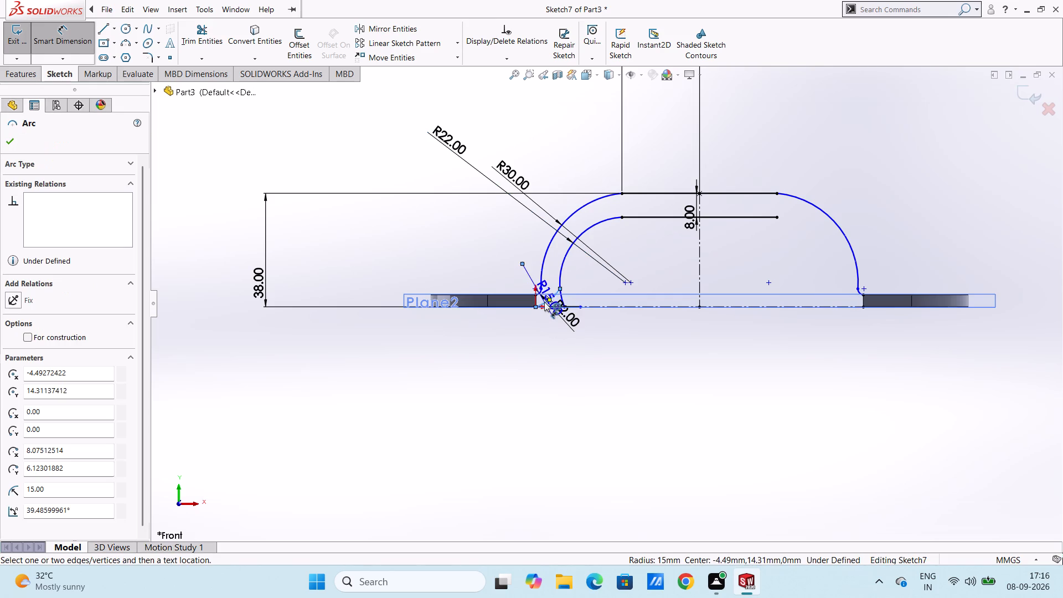
{"action": "left_click", "coordinate": [639, 417]}
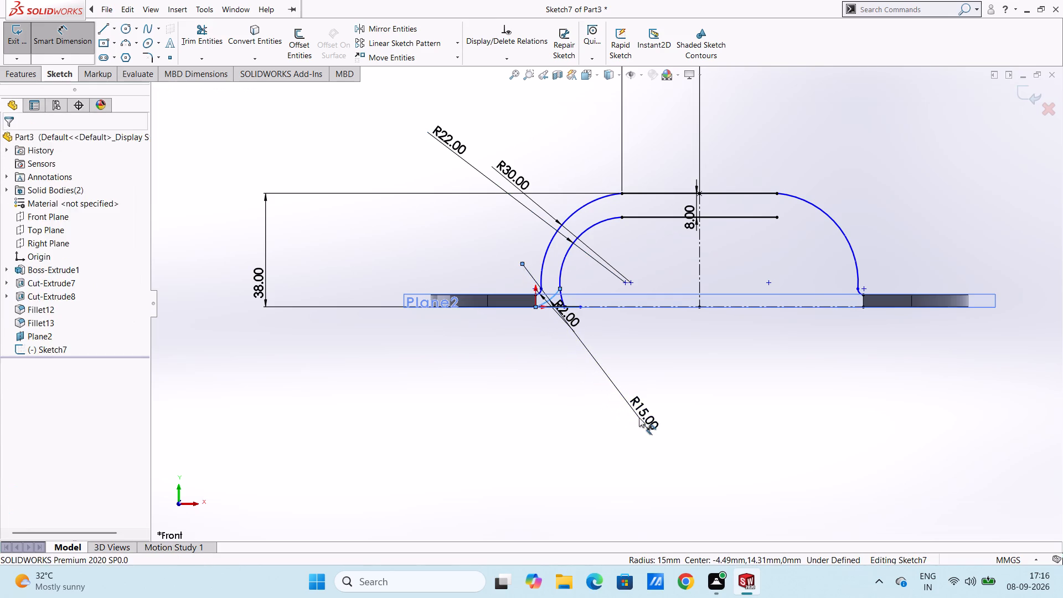
{"action": "key", "text": "Return"}
{"action": "left_click", "coordinate": [679, 434]}
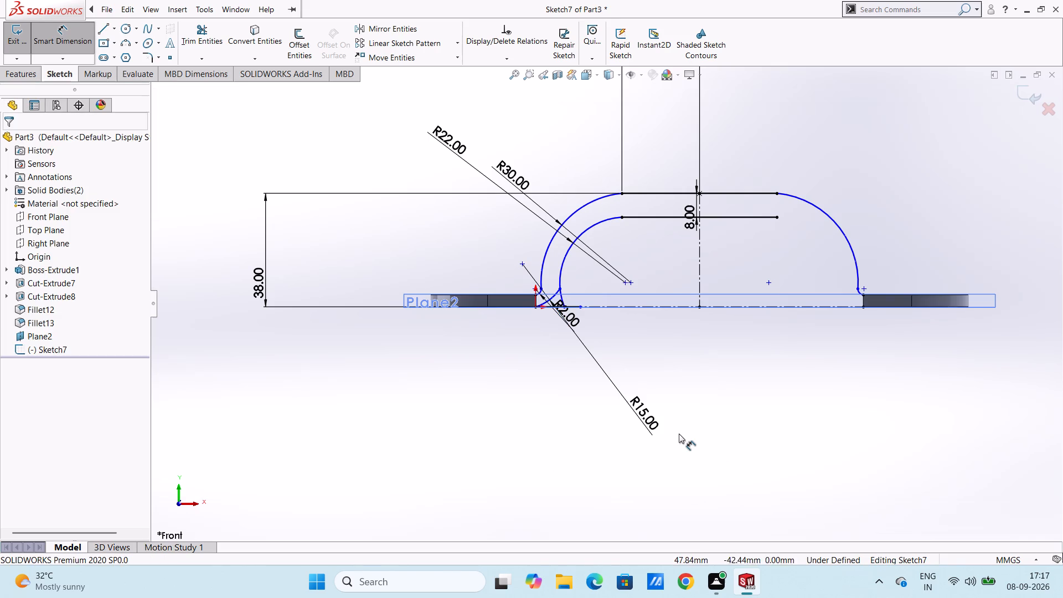
{"action": "key", "text": "Escape"}
{"action": "key", "text": "Escape"}
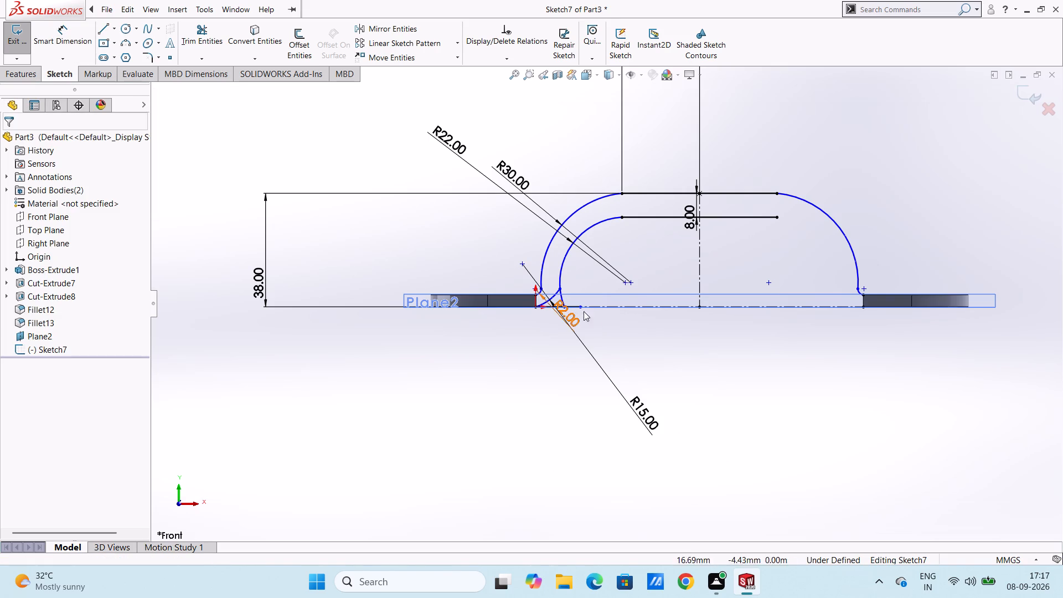
Make the 15 mm arc tangent to the 22 mm inner arc.
{"action": "scroll", "coordinate": [606, 291], "scroll_direction": "down", "scroll_amount": 5, "text": "ctrl"}
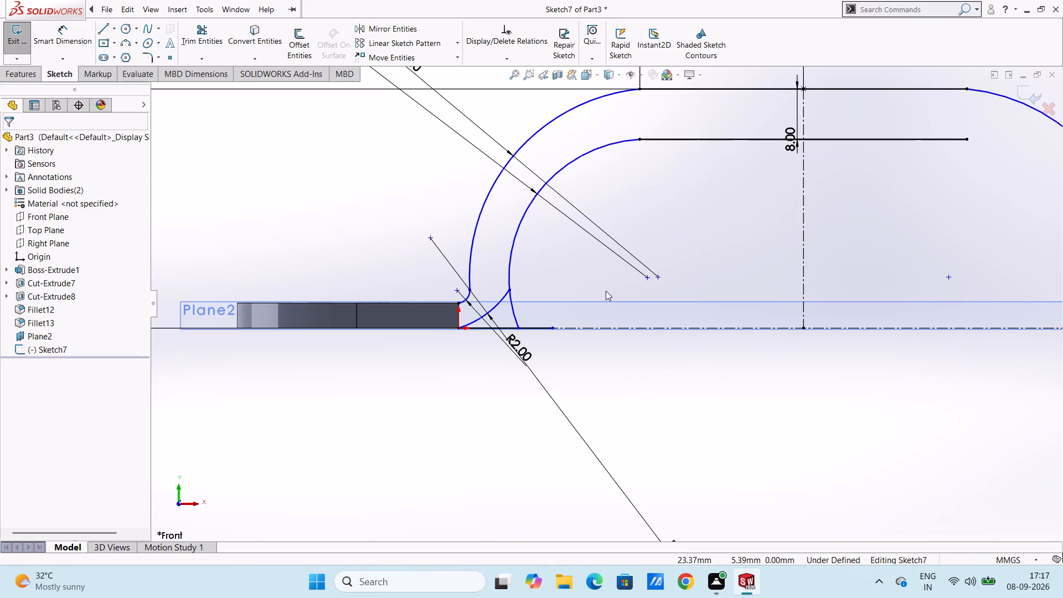
{"action": "left_click", "coordinate": [483, 297]}
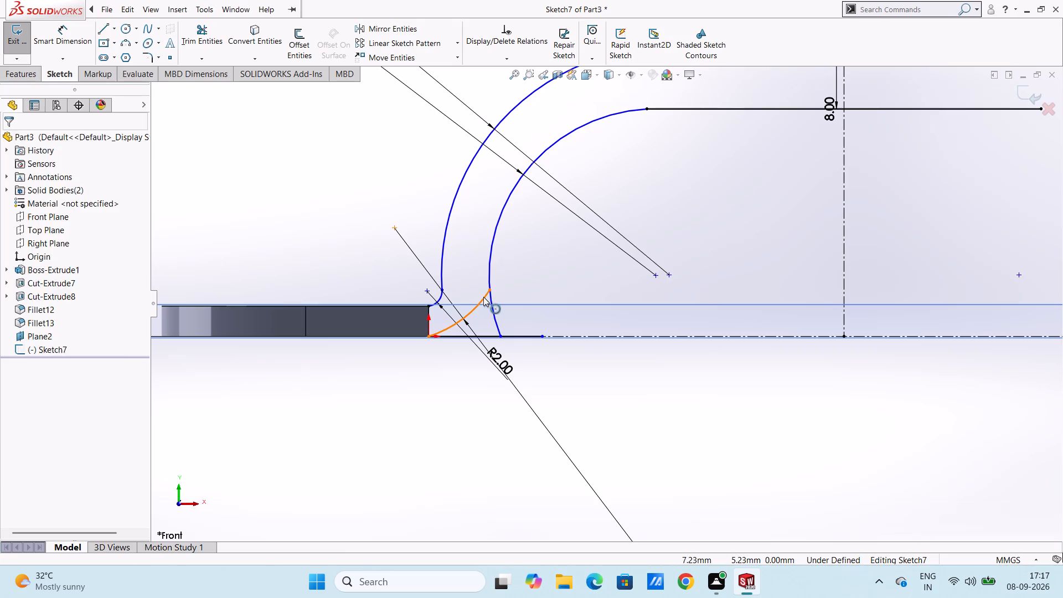
{"action": "left_click", "coordinate": [490, 267], "text": "ctrl"}
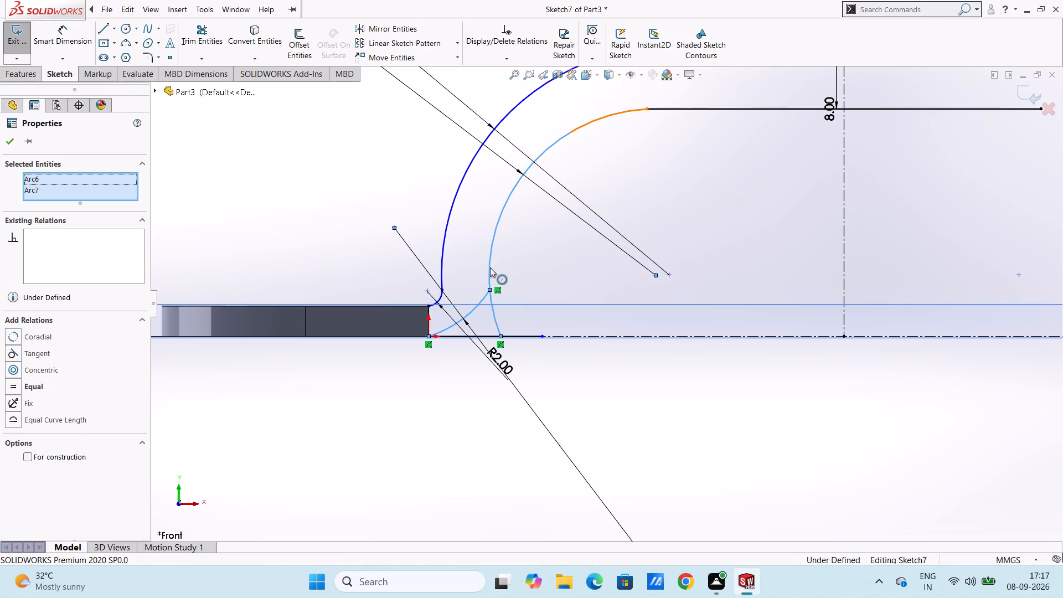
{"action": "left_click", "coordinate": [8, 352]}
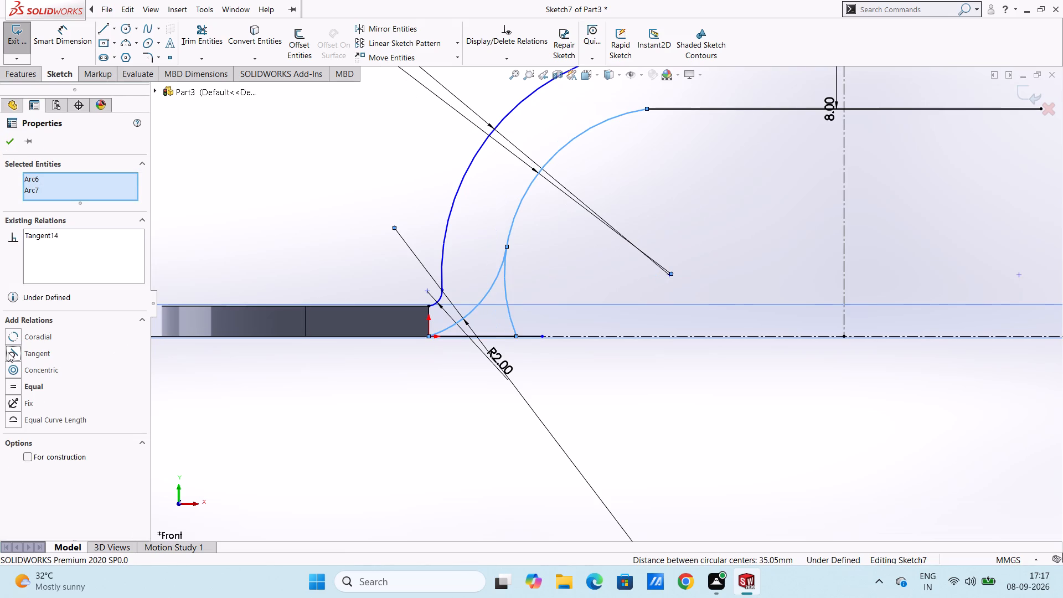
{"action": "left_click", "coordinate": [192, 237]}
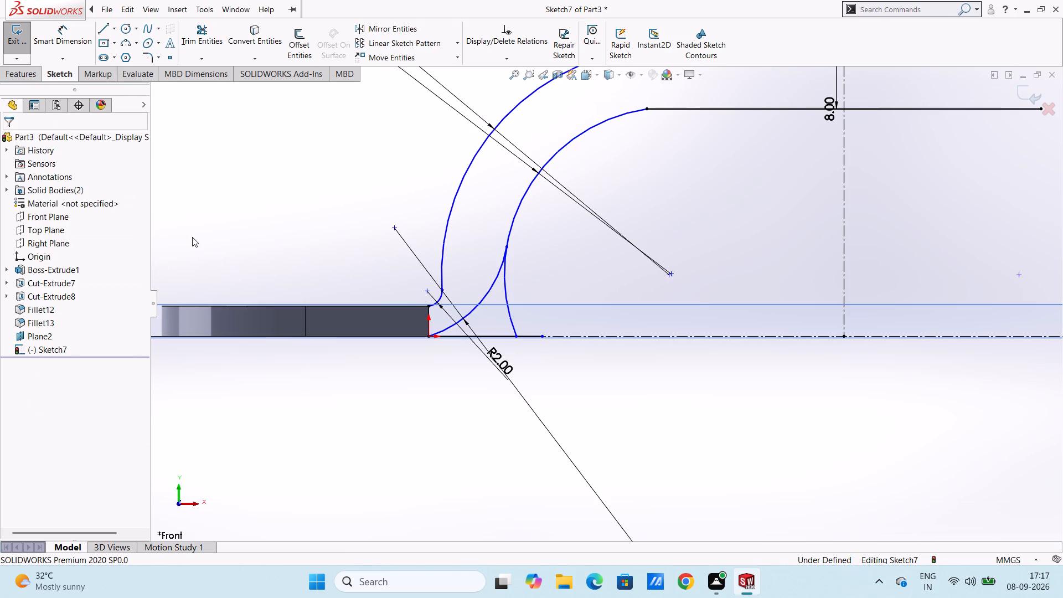
Trim away the solid bottom line and the part of the 22 mm arc below its junction with the 15 mm arc.
{"action": "scroll", "coordinate": [192, 237], "scroll_direction": "up", "scroll_amount": 7, "text": "ctrl"}
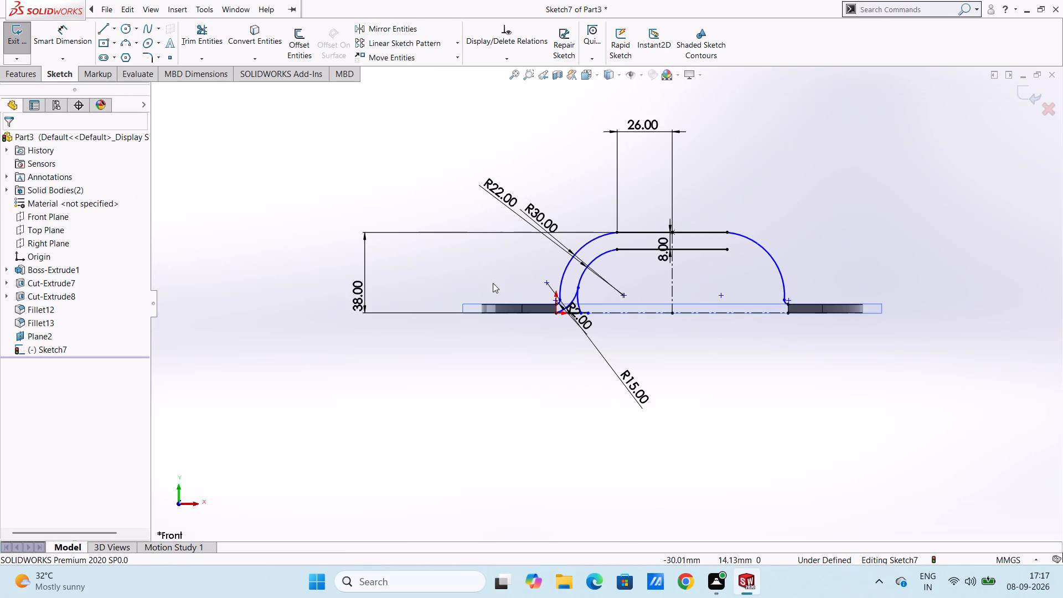
{"action": "scroll", "coordinate": [615, 297], "scroll_direction": "down", "scroll_amount": 5, "text": "ctrl"}
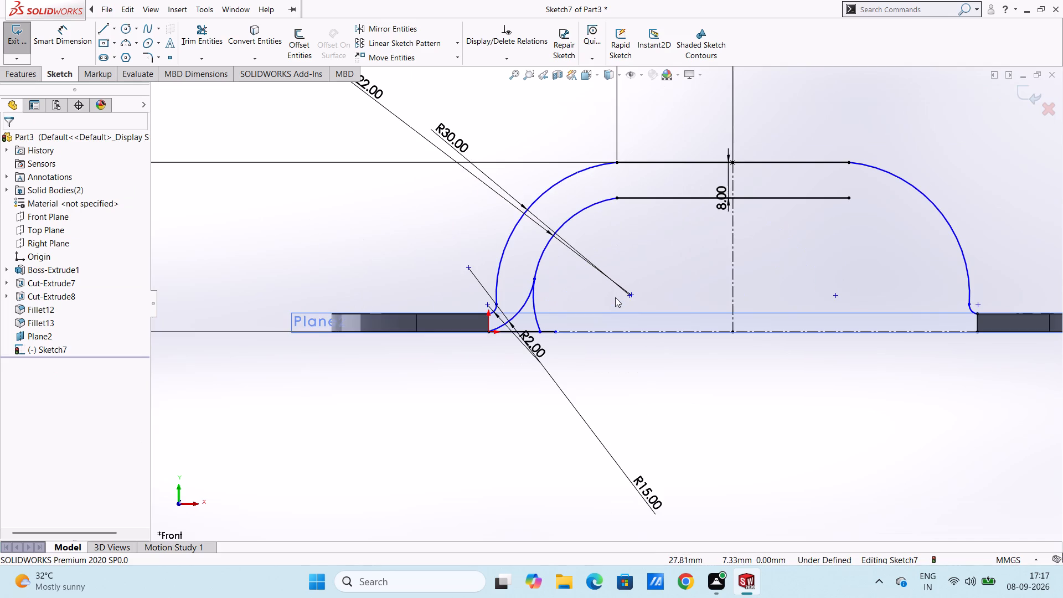
{"action": "left_click", "coordinate": [202, 38]}
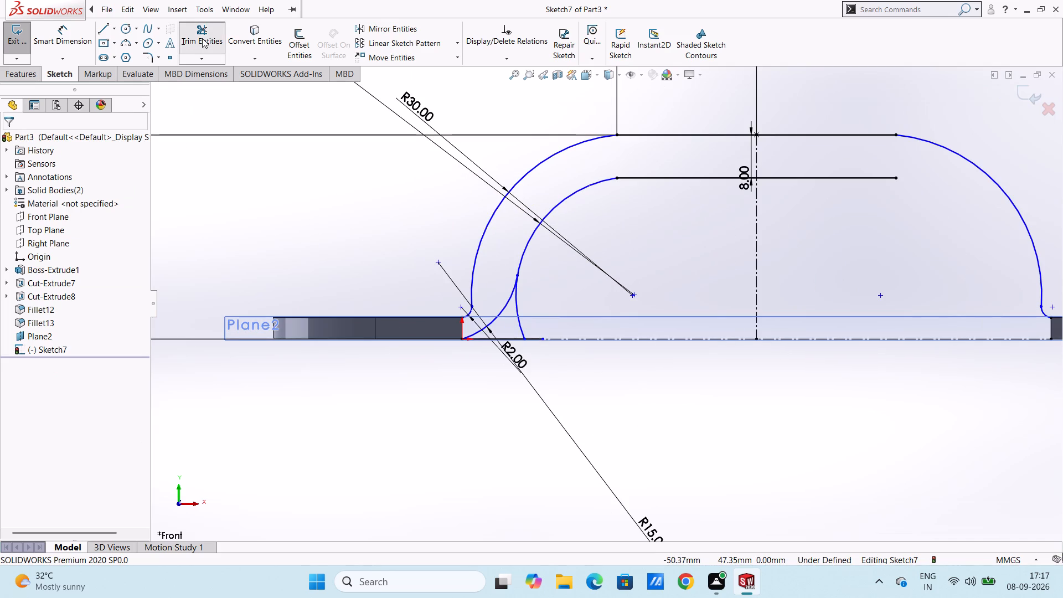
{"action": "left_click", "coordinate": [507, 338]}
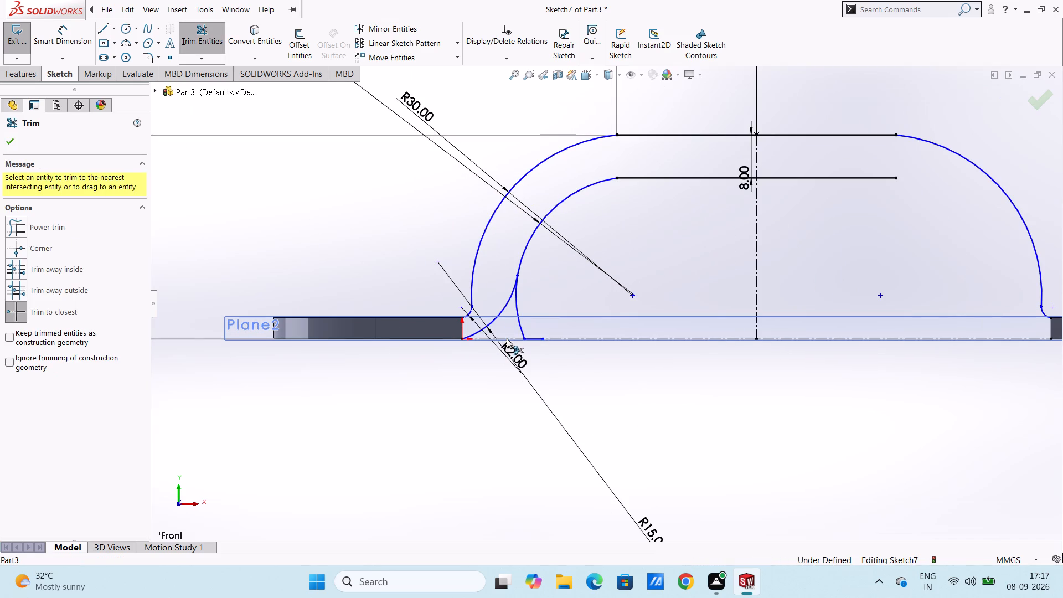
{"action": "left_click", "coordinate": [531, 338]}
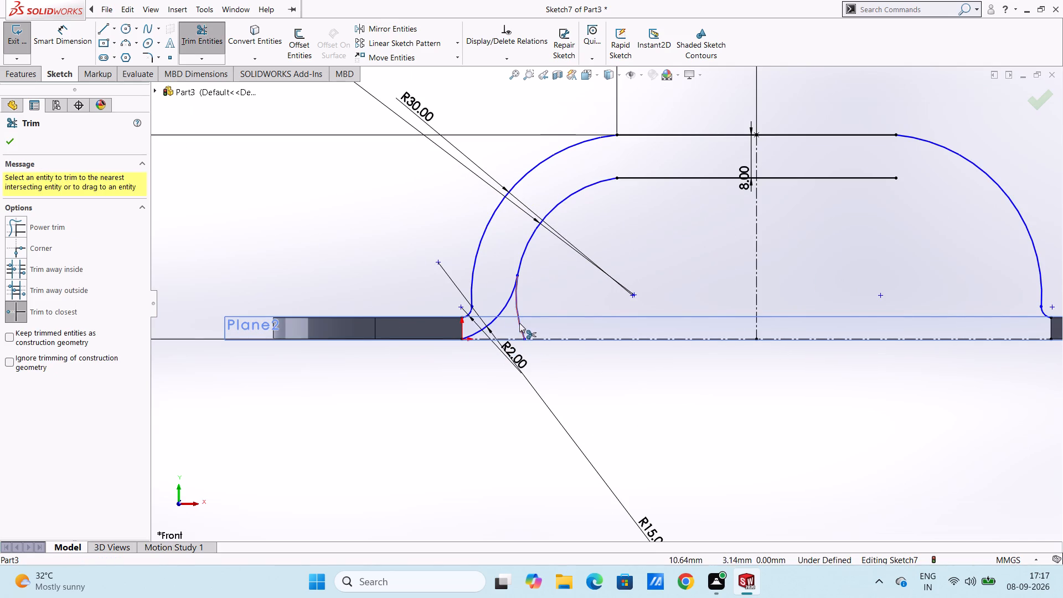
{"action": "left_click", "coordinate": [519, 323]}
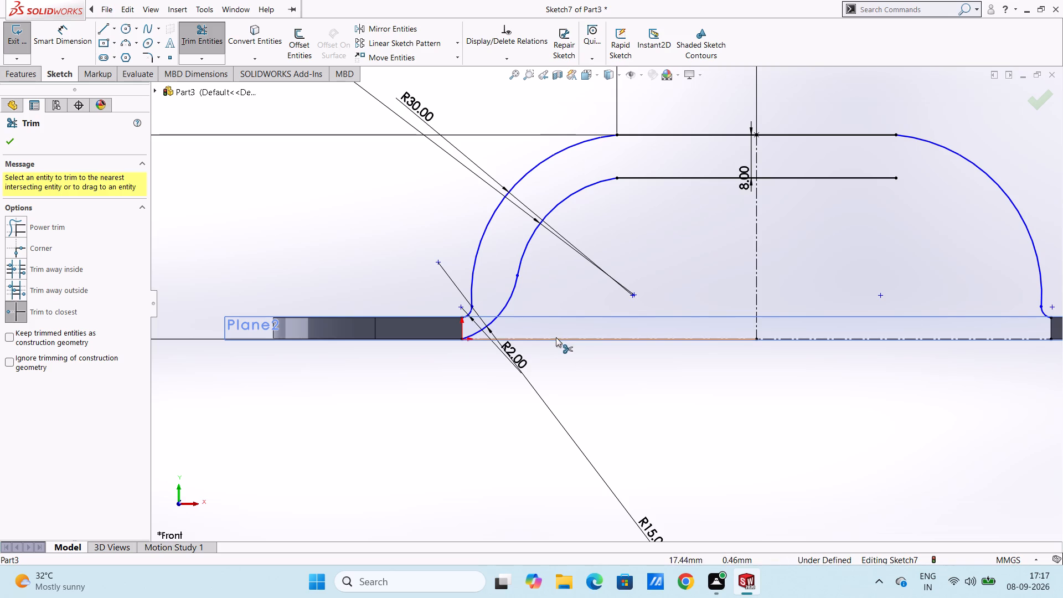
Trim away both halves of the horizontal construction centerline along the bottom of the profile.
{"action": "left_click", "coordinate": [556, 338]}
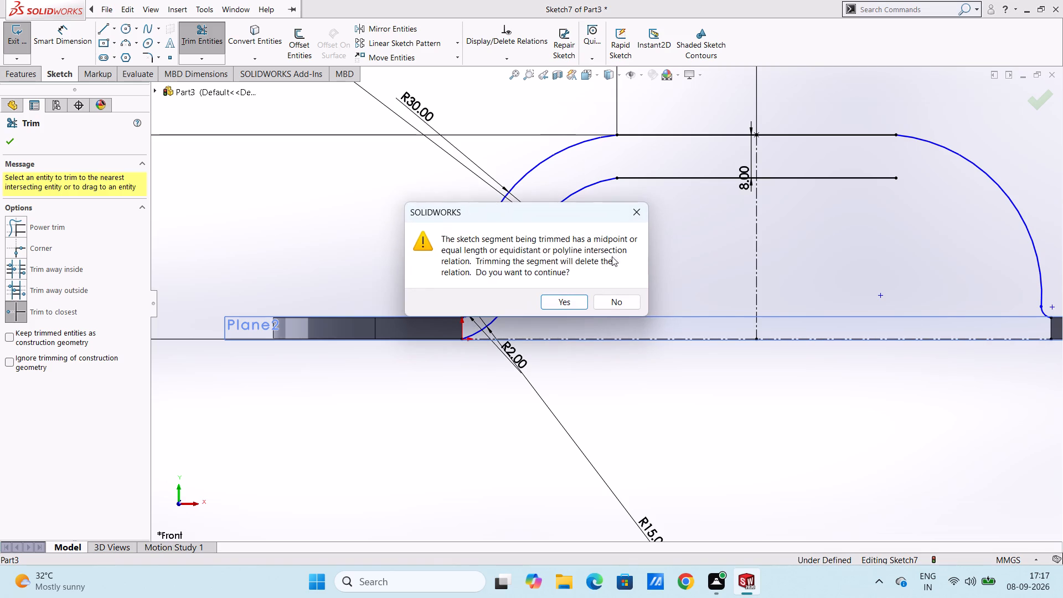
{"action": "left_click", "coordinate": [636, 219]}
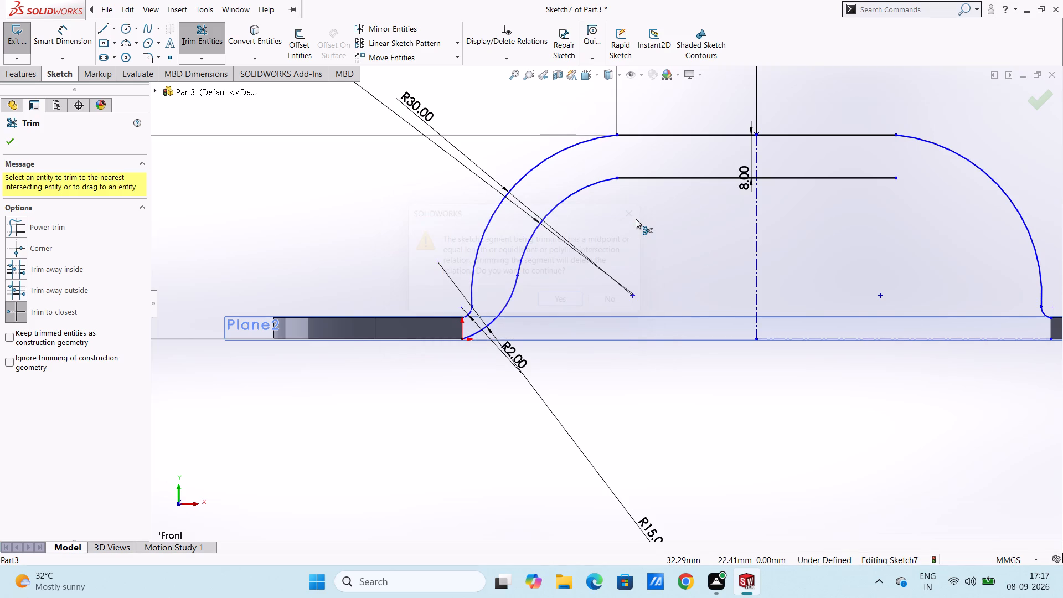
{"action": "left_click", "coordinate": [806, 339]}
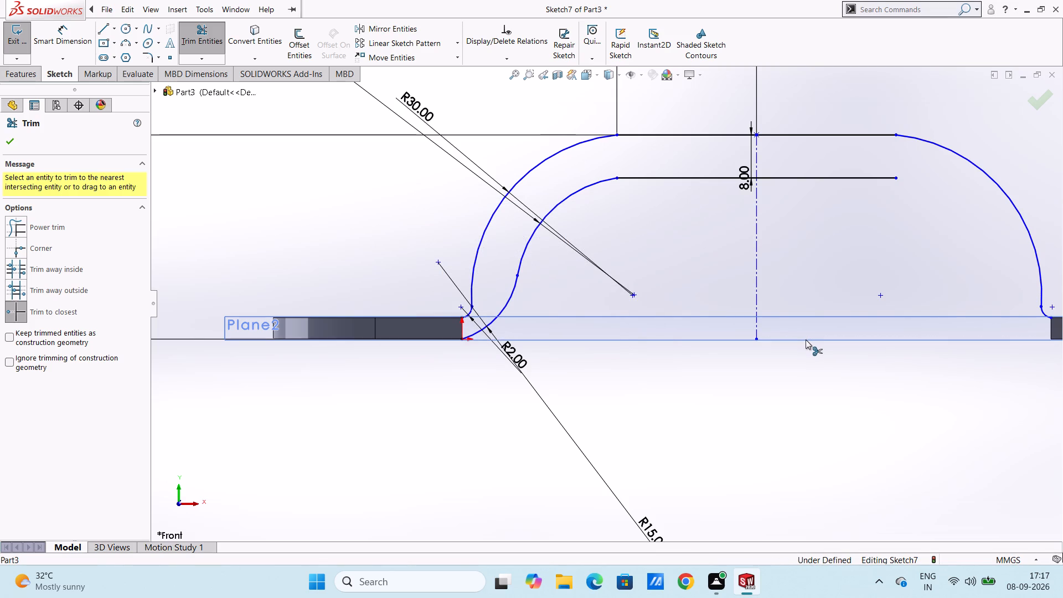
Mirror the 22 mm inner arc and the 15 mm arc about the vertical centerline, keeping the originals.
{"action": "key", "text": "Escape"}
{"action": "key", "text": "Escape"}
{"action": "key", "text": "Escape"}
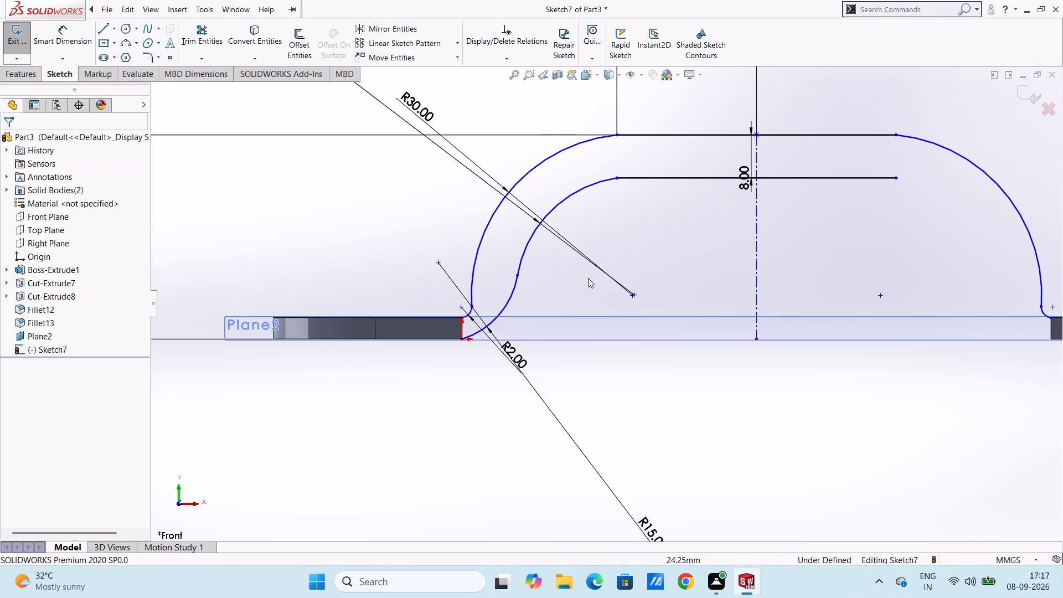
{"action": "left_click", "coordinate": [514, 293]}
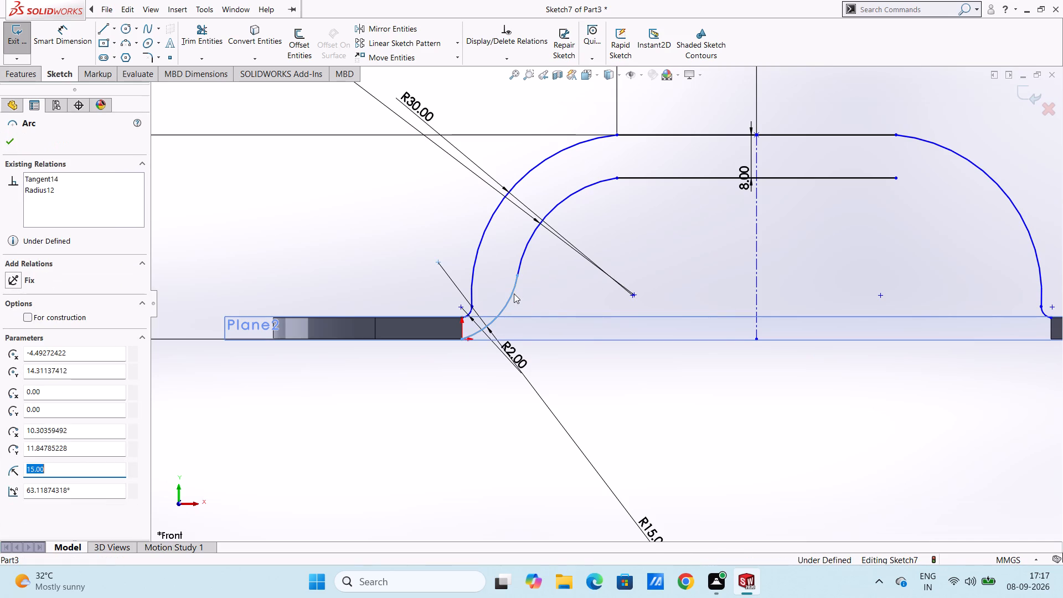
{"action": "left_click", "coordinate": [522, 255], "text": "ctrl"}
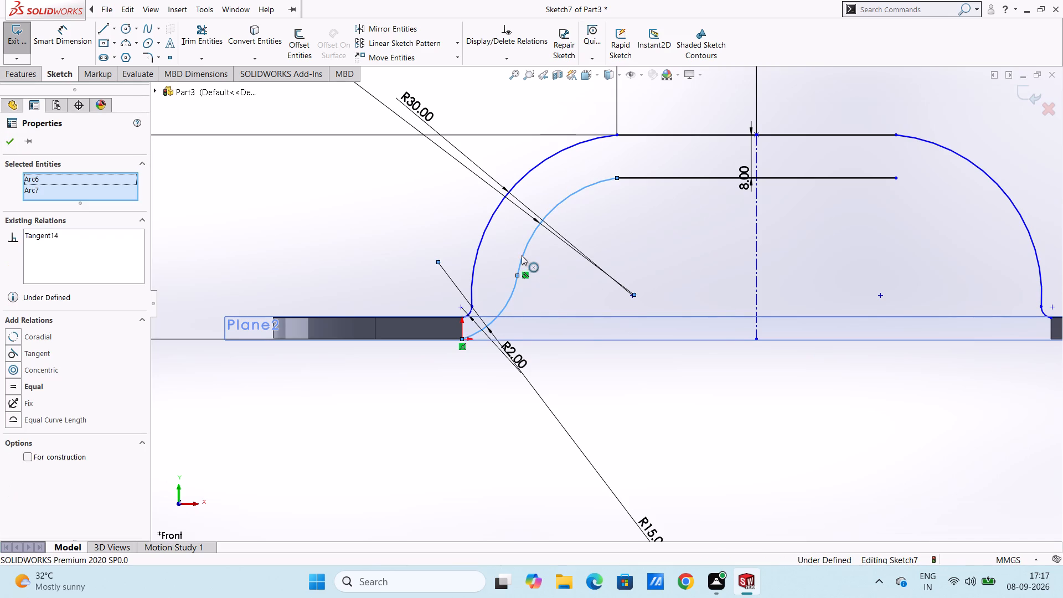
{"action": "left_click", "coordinate": [421, 33]}
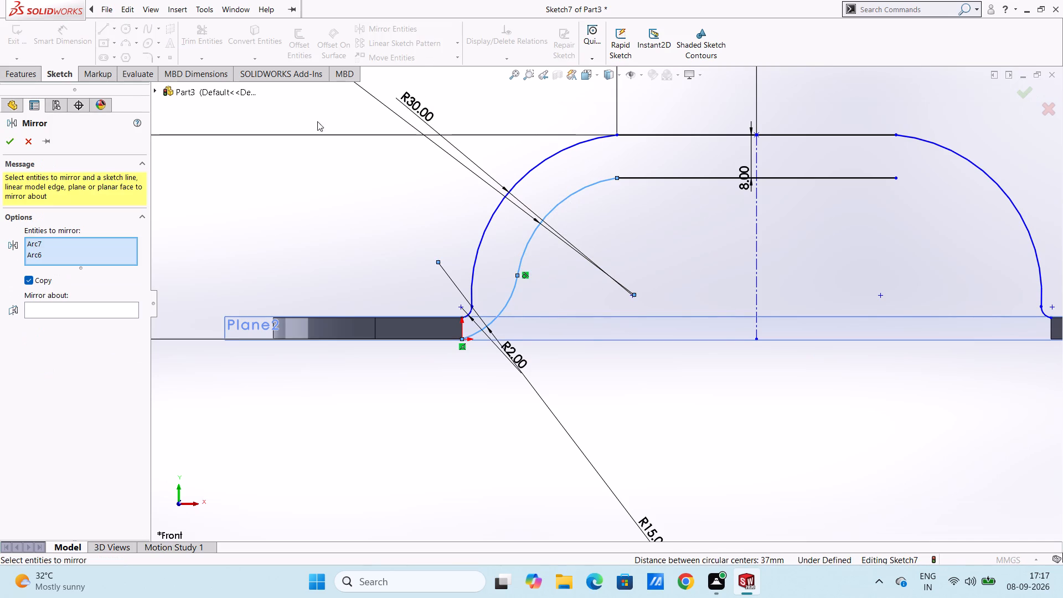
{"action": "left_click", "coordinate": [70, 310]}
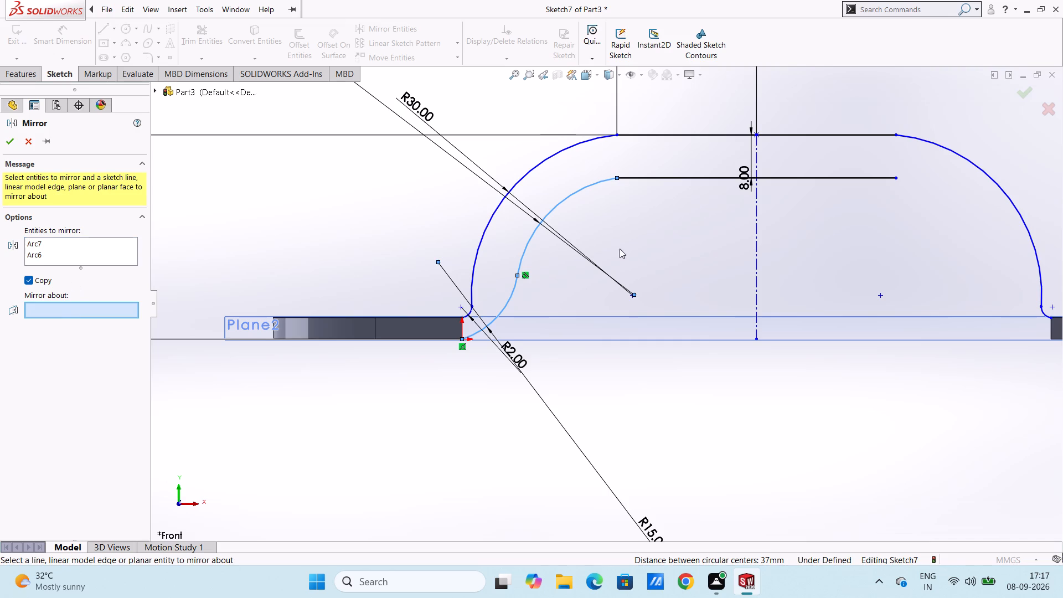
{"action": "left_click", "coordinate": [756, 239]}
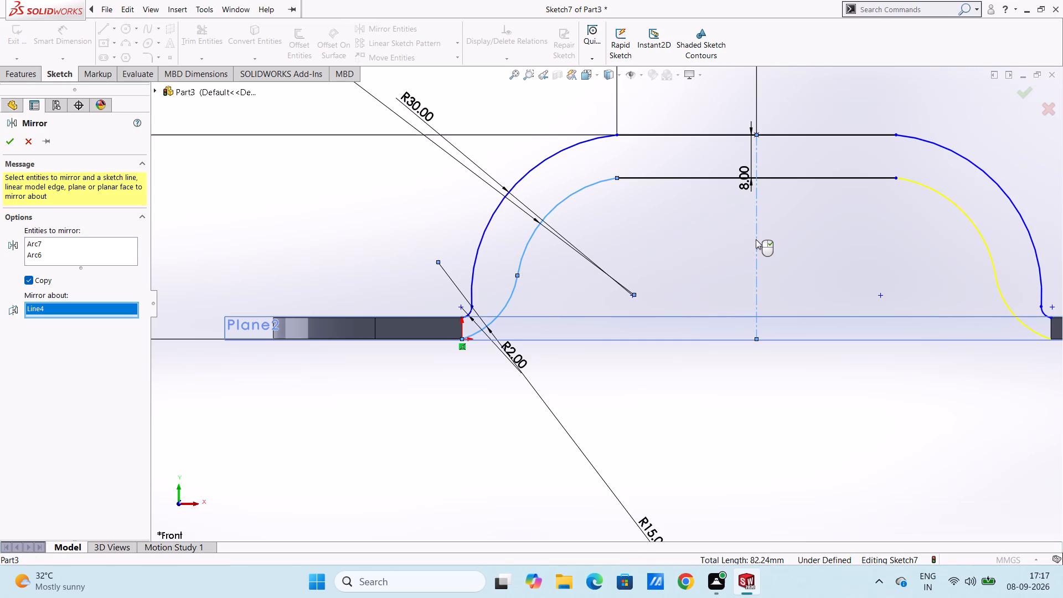
{"action": "left_click", "coordinate": [9, 141]}
{"action": "left_click", "coordinate": [268, 212]}
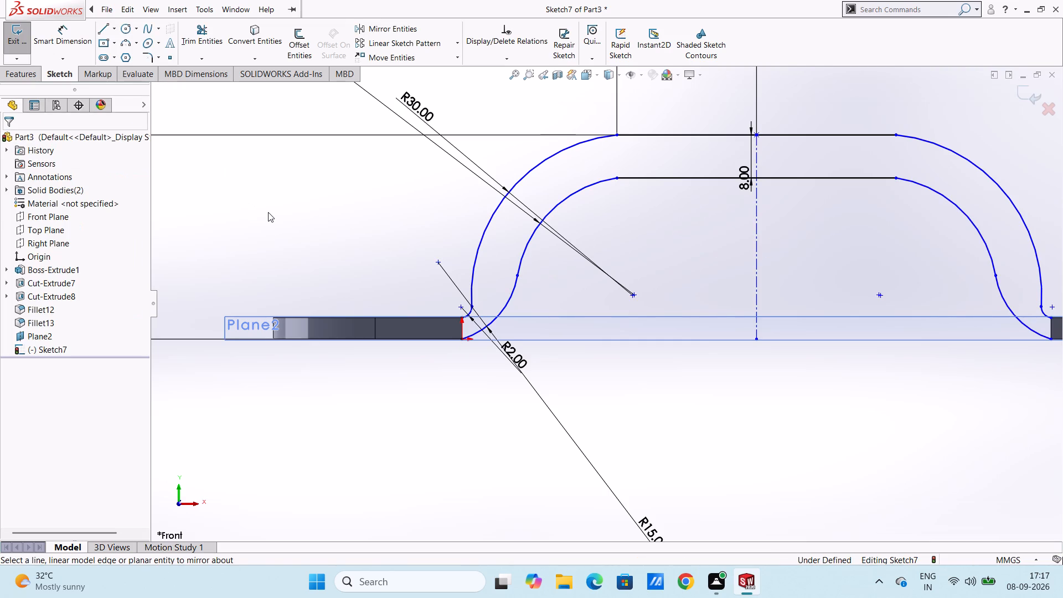
Close the profile's end at the origin with a 4 mm vertical line from the 2 mm arc's endpoint down to the origin.
{"action": "scroll", "coordinate": [268, 212], "scroll_direction": "up", "scroll_amount": 8, "text": "ctrl"}
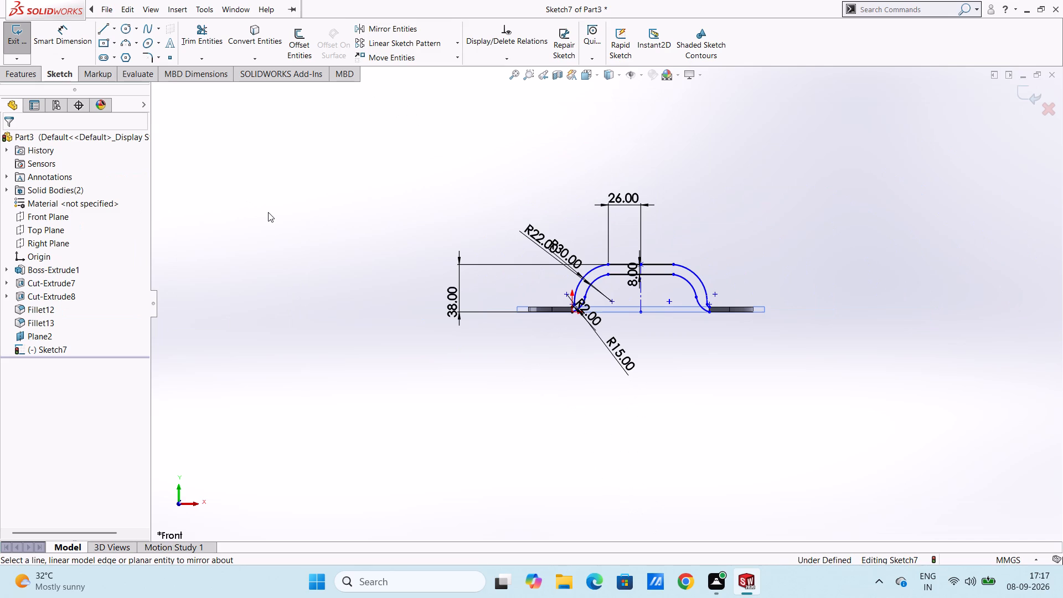
{"action": "scroll", "coordinate": [724, 250], "scroll_direction": "down", "scroll_amount": 4, "text": "ctrl"}
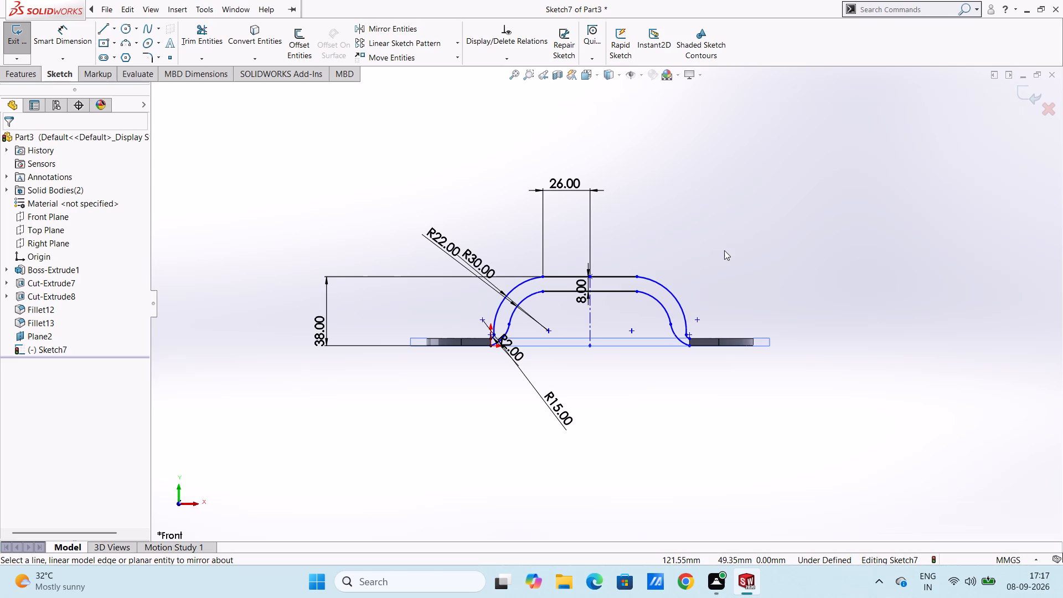
{"action": "right_click", "coordinate": [837, 421]}
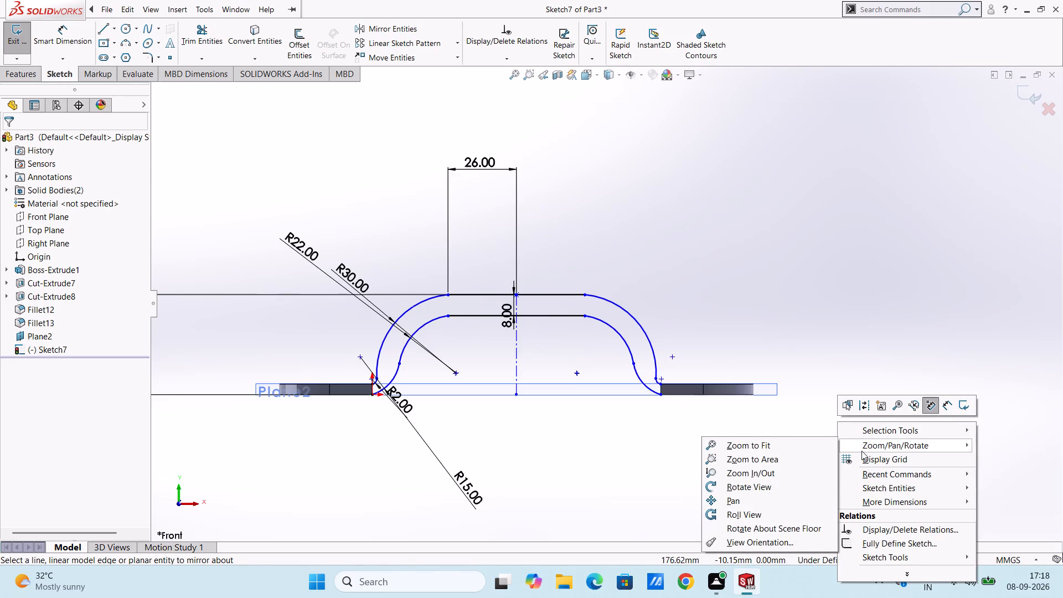
{"action": "left_click", "coordinate": [774, 489]}
{"action": "left_click_drag", "start_coordinate": [774, 489], "coordinate": [705, 526]}
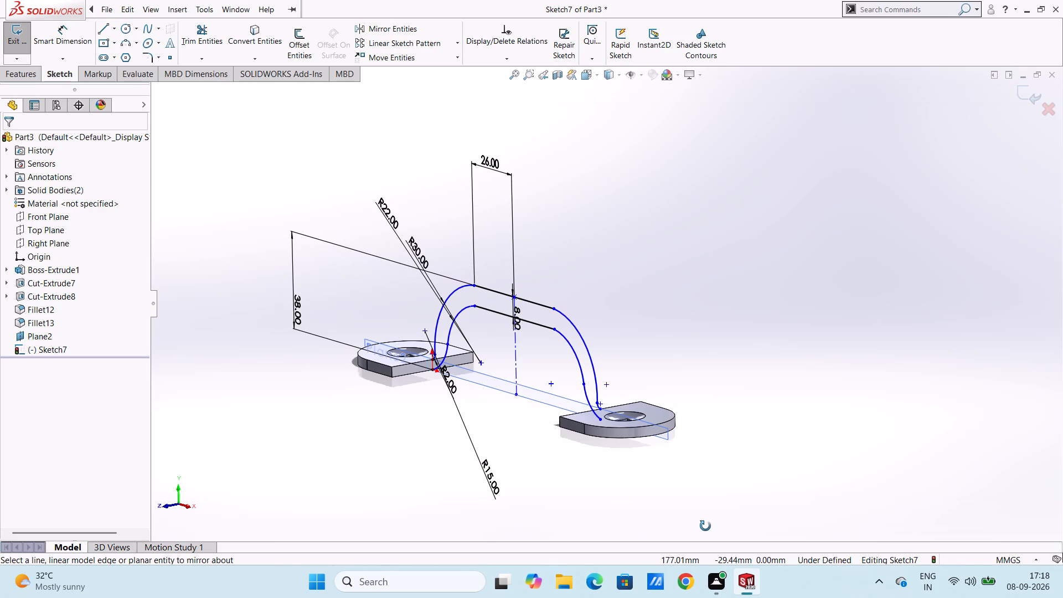
{"action": "key", "text": "Escape"}
{"action": "key", "text": "ctrl+1"}
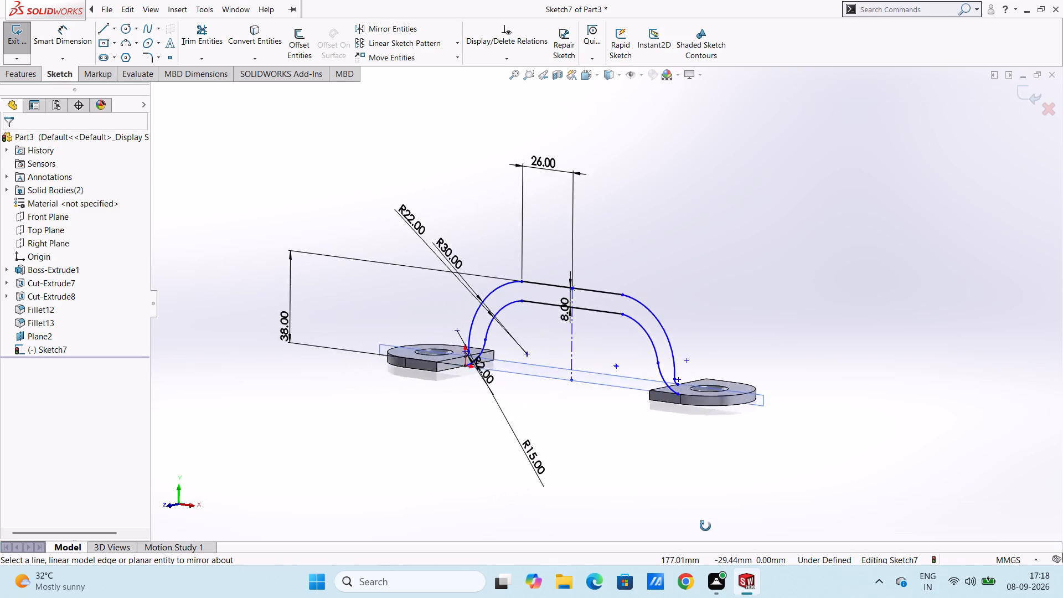
{"action": "scroll", "coordinate": [721, 424], "scroll_direction": "down", "scroll_amount": 4, "text": "ctrl"}
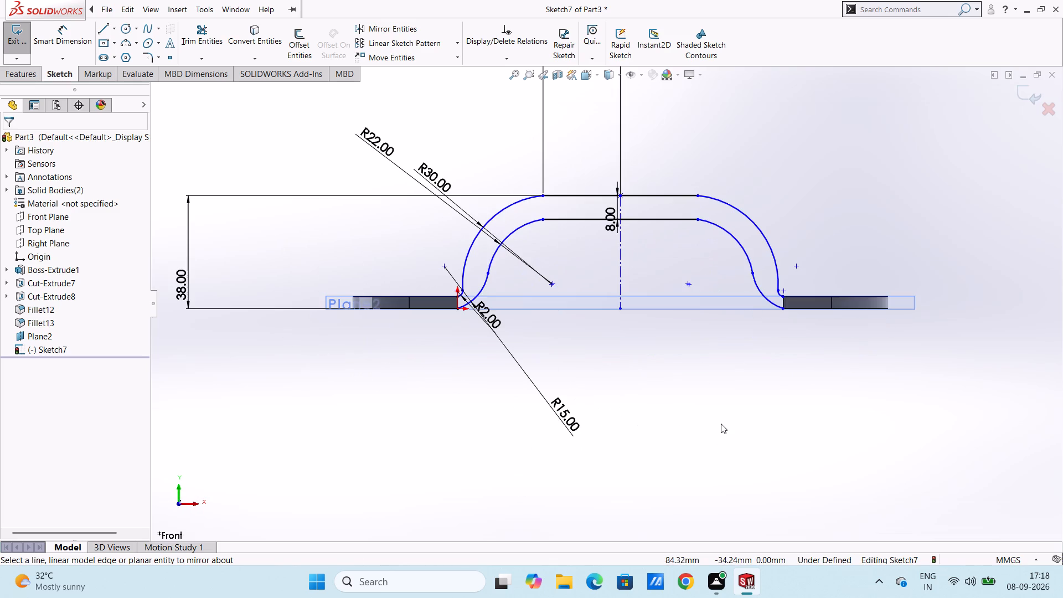
{"action": "key", "text": "l"}
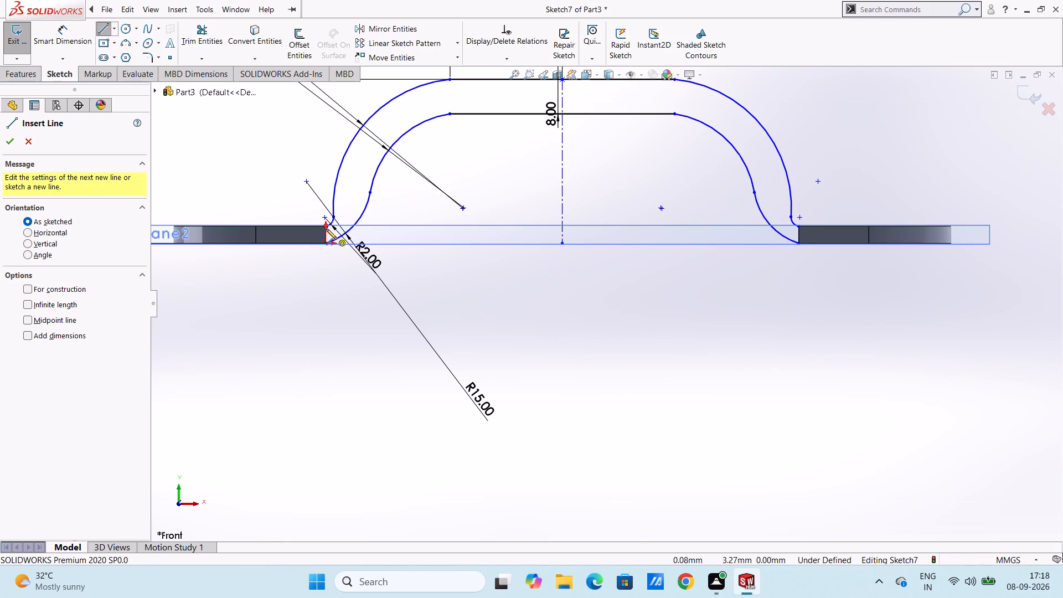
{"action": "left_click_drag", "start_coordinate": [326, 227], "coordinate": [325, 243]}
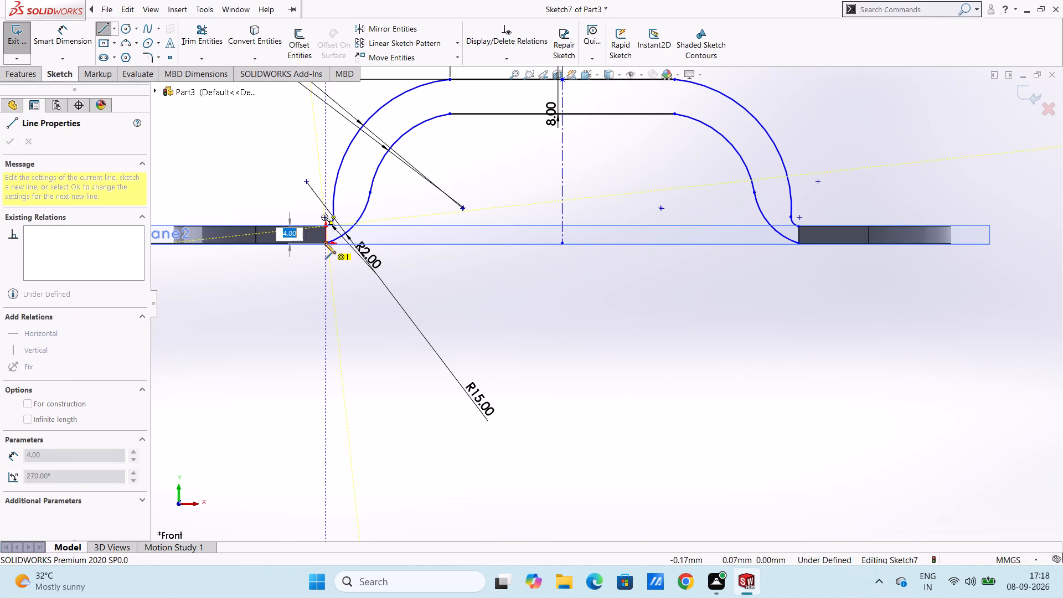
{"action": "left_click_drag", "start_coordinate": [325, 243], "coordinate": [325, 244]}
{"action": "left_click", "coordinate": [325, 244]}
{"action": "key", "text": "Escape"}
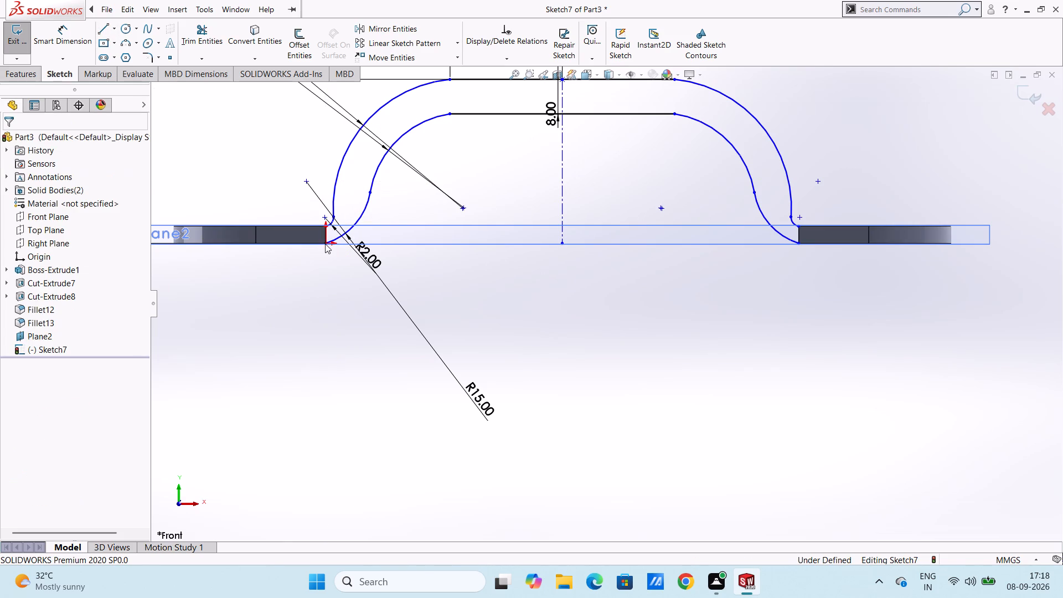
Close the mirrored end of the profile with a vertical line from the inner arc's endpoint up to the small outer arc's endpoint.
{"action": "key", "text": "l"}
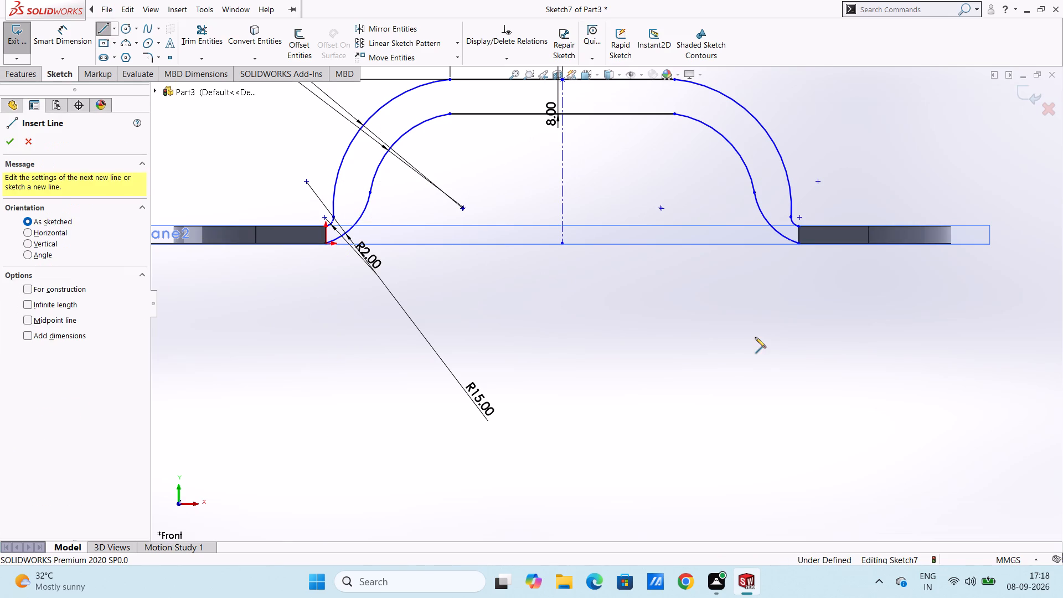
{"action": "left_click", "coordinate": [797, 243]}
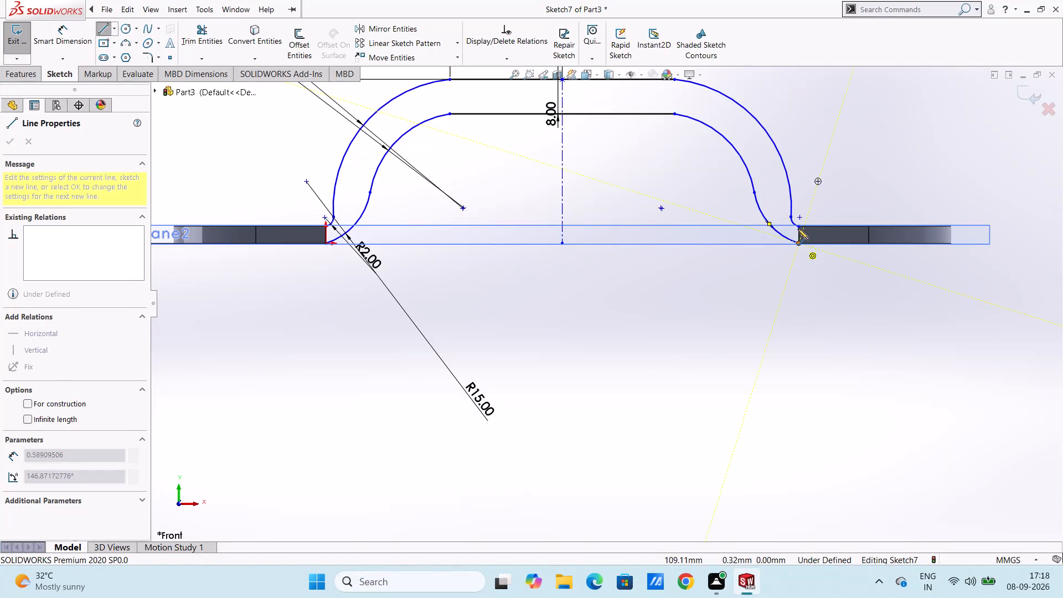
{"action": "left_click", "coordinate": [799, 227]}
{"action": "key", "text": "Escape"}
{"action": "key", "text": "Escape"}
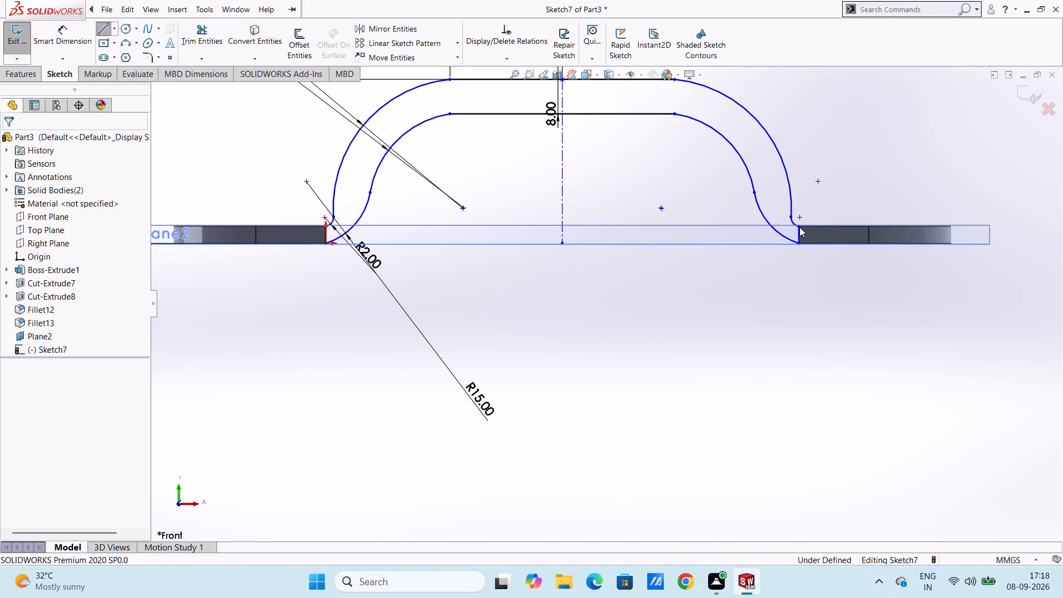
Extrude the closed connecting profile as a Mid Plane boss with a depth of 20 mm, merging it with the end bodies.
{"action": "right_click", "coordinate": [815, 375]}
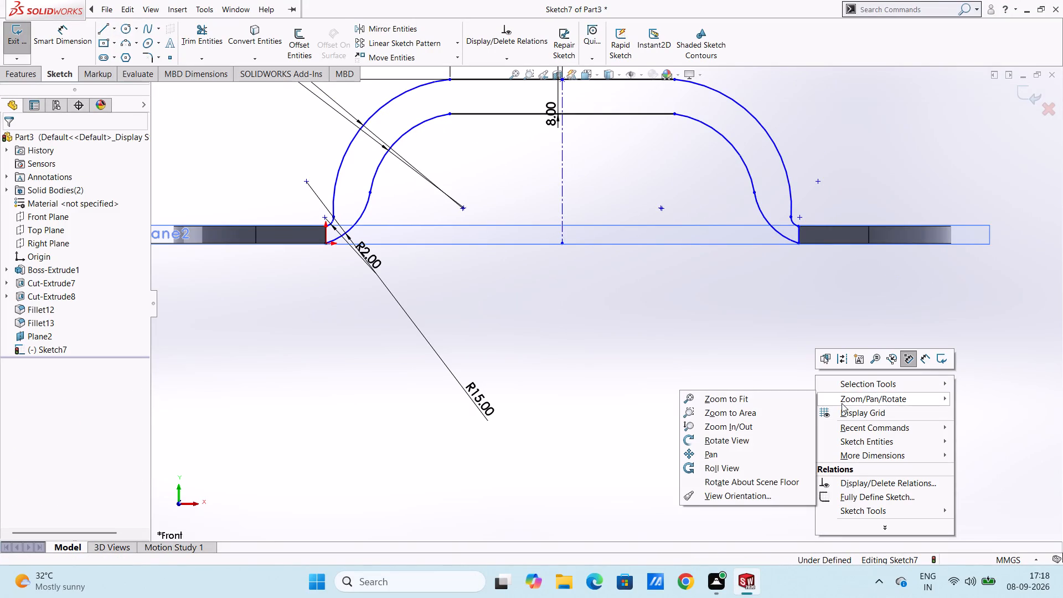
{"action": "left_click", "coordinate": [742, 443]}
{"action": "left_click_drag", "start_coordinate": [863, 441], "coordinate": [794, 442]}
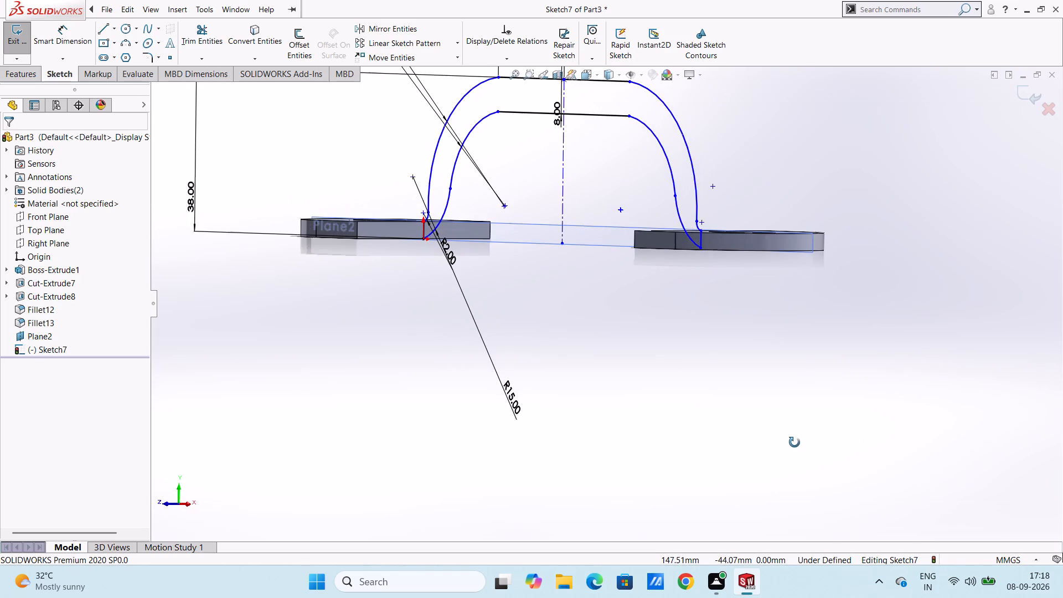
{"action": "scroll", "coordinate": [794, 442], "scroll_direction": "down", "scroll_amount": 5, "text": "ctrl"}
{"action": "scroll", "coordinate": [794, 442], "scroll_direction": "up", "scroll_amount": 9, "text": "ctrl"}
{"action": "key", "text": "Escape"}
{"action": "key", "text": "Escape"}
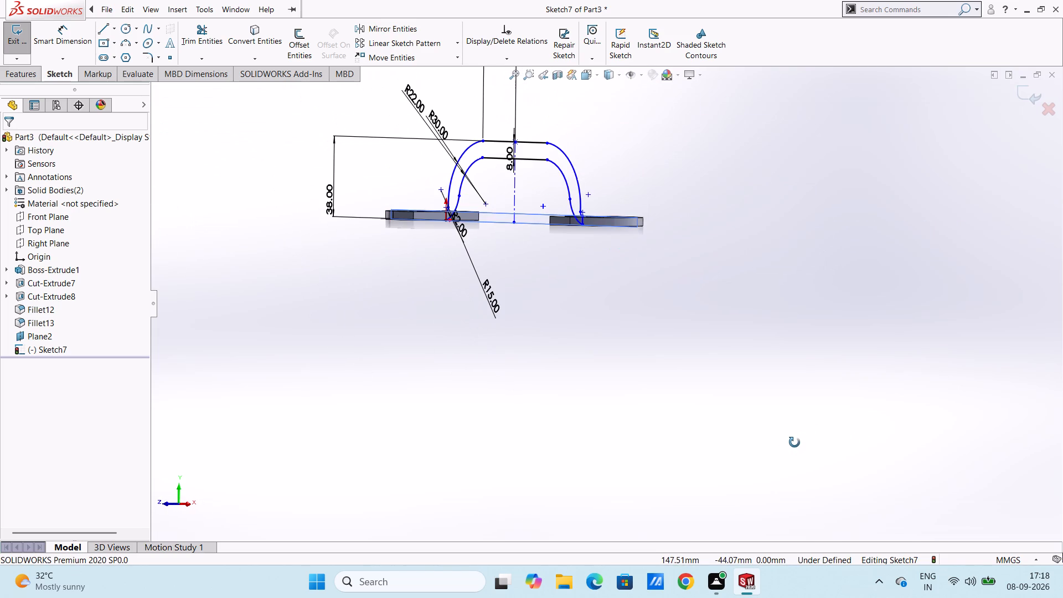
{"action": "left_click", "coordinate": [14, 70]}
{"action": "left_click", "coordinate": [20, 43]}
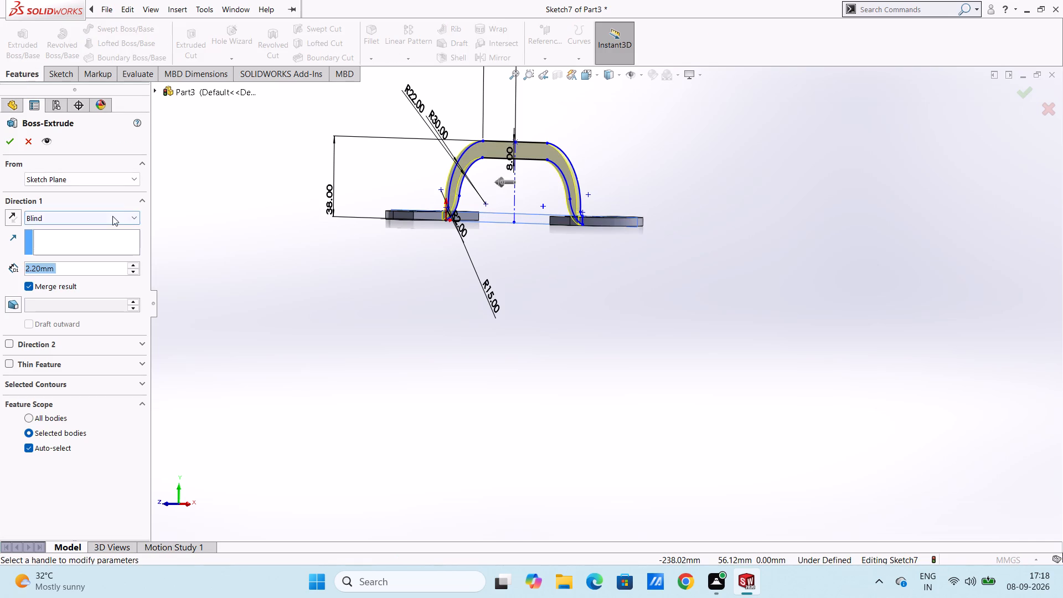
{"action": "left_click", "coordinate": [127, 215]}
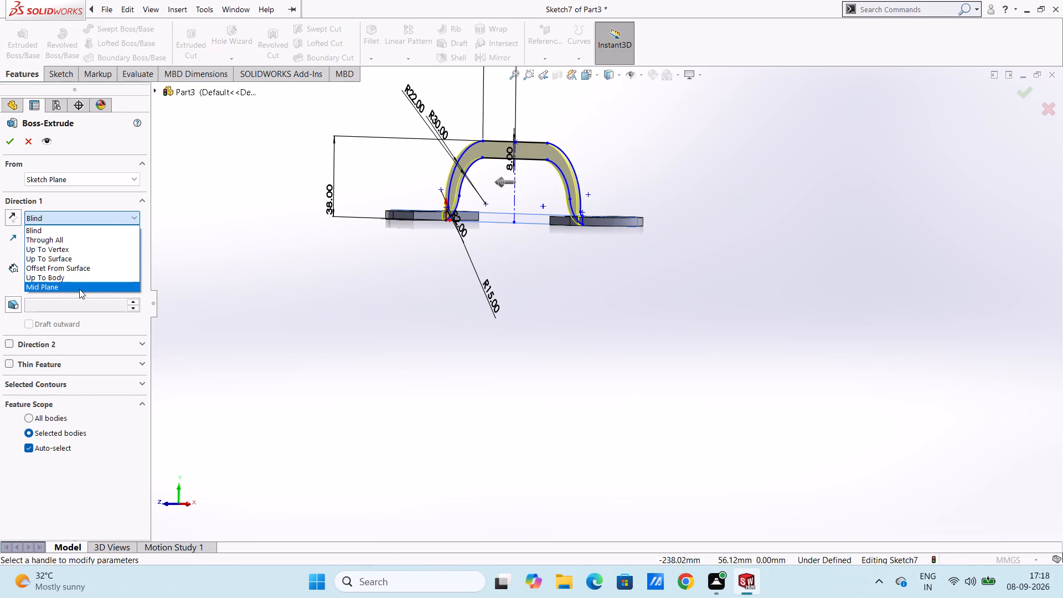
{"action": "left_click", "coordinate": [79, 289]}
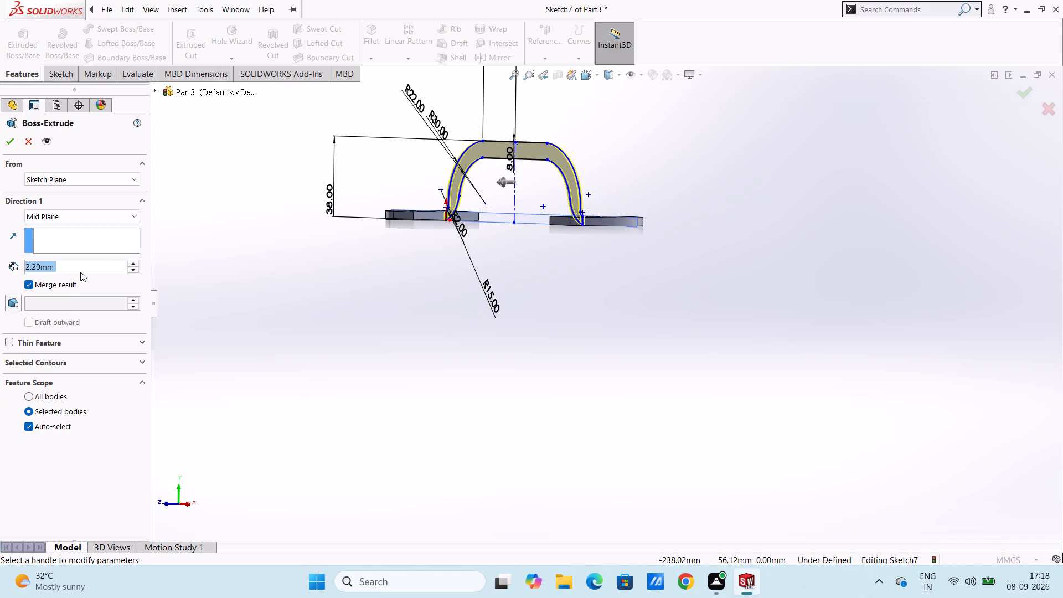
{"action": "type", "text": "20"}
{"action": "key", "text": "Return"}
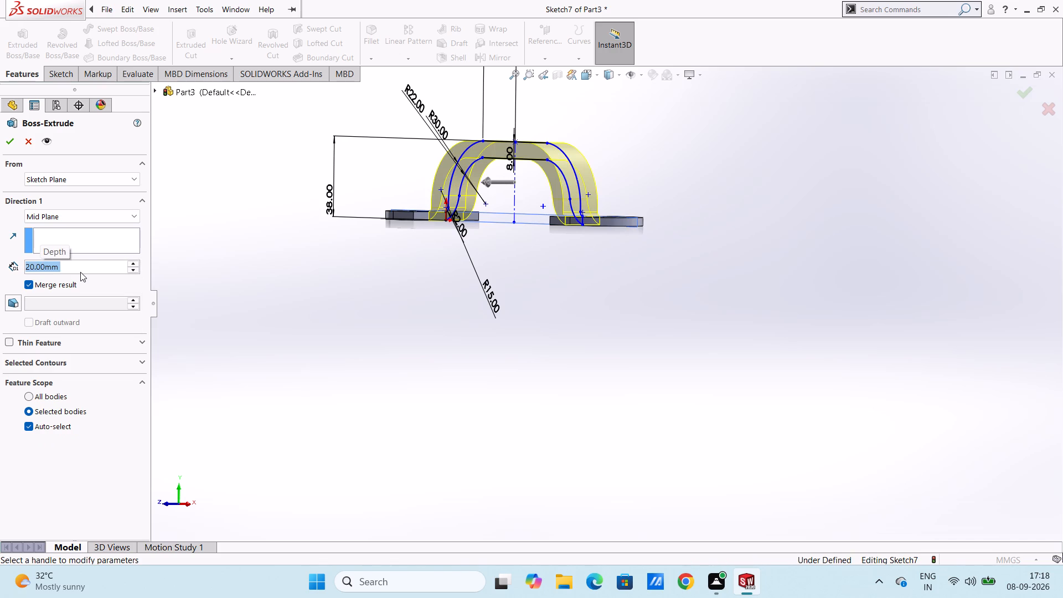
{"action": "left_click", "coordinate": [9, 142]}
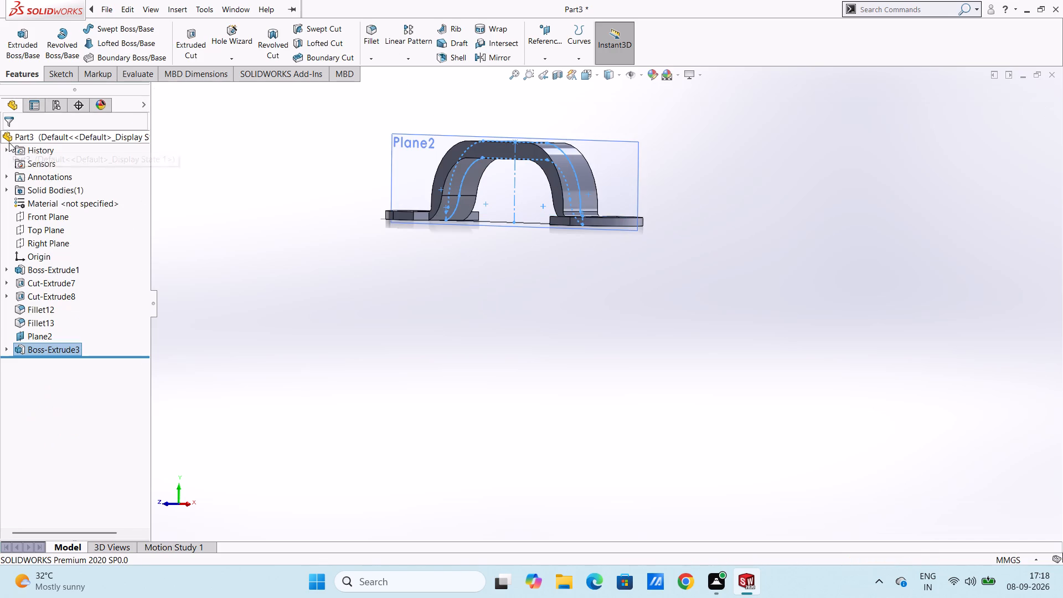
{"action": "left_click", "coordinate": [266, 277]}
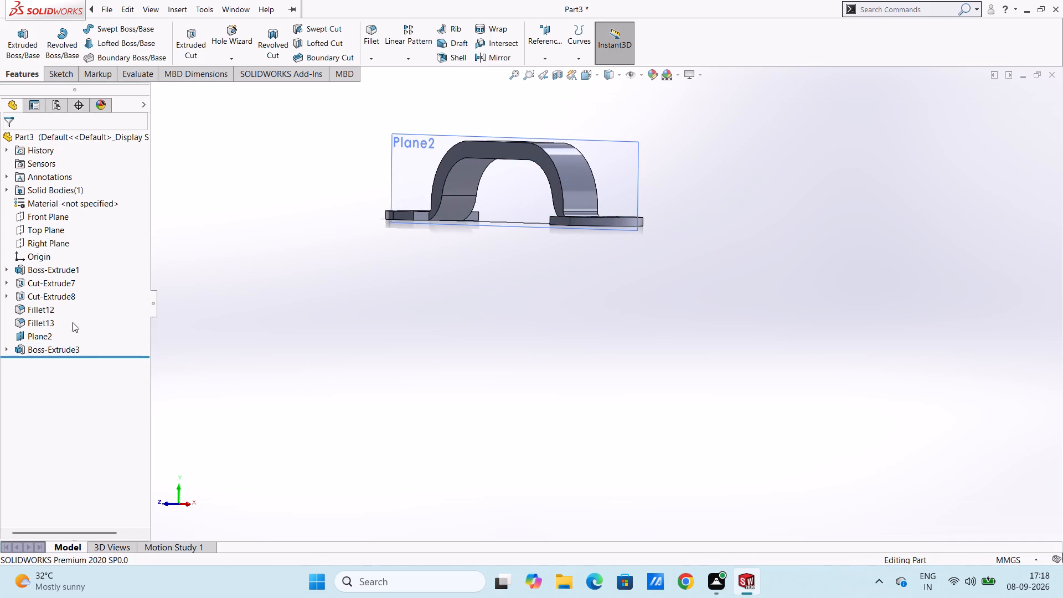
Hide the reference plane Plane2.
{"action": "left_click", "coordinate": [37, 331]}
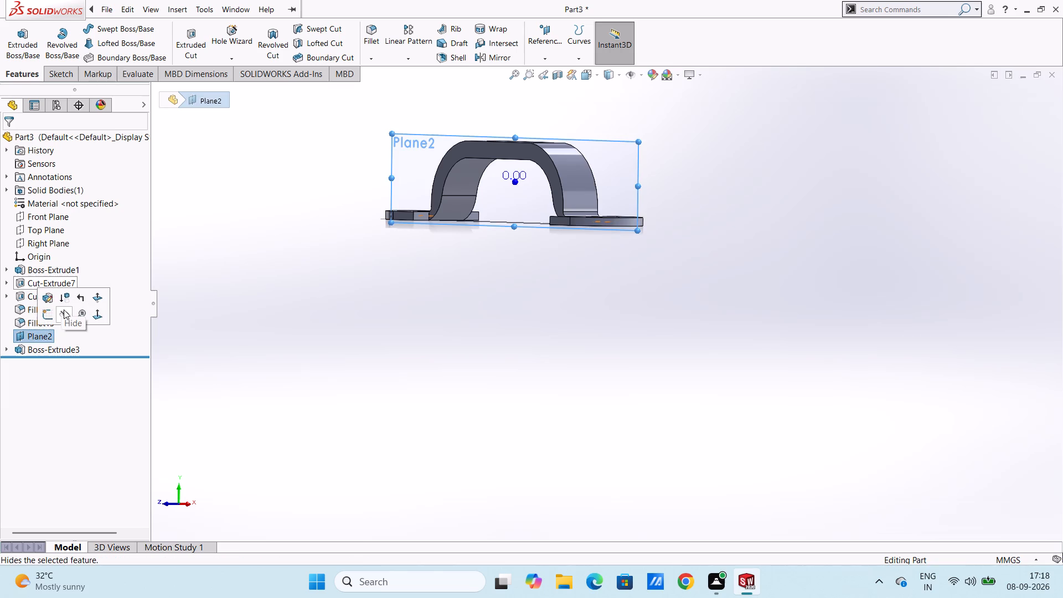
{"action": "left_click", "coordinate": [65, 313]}
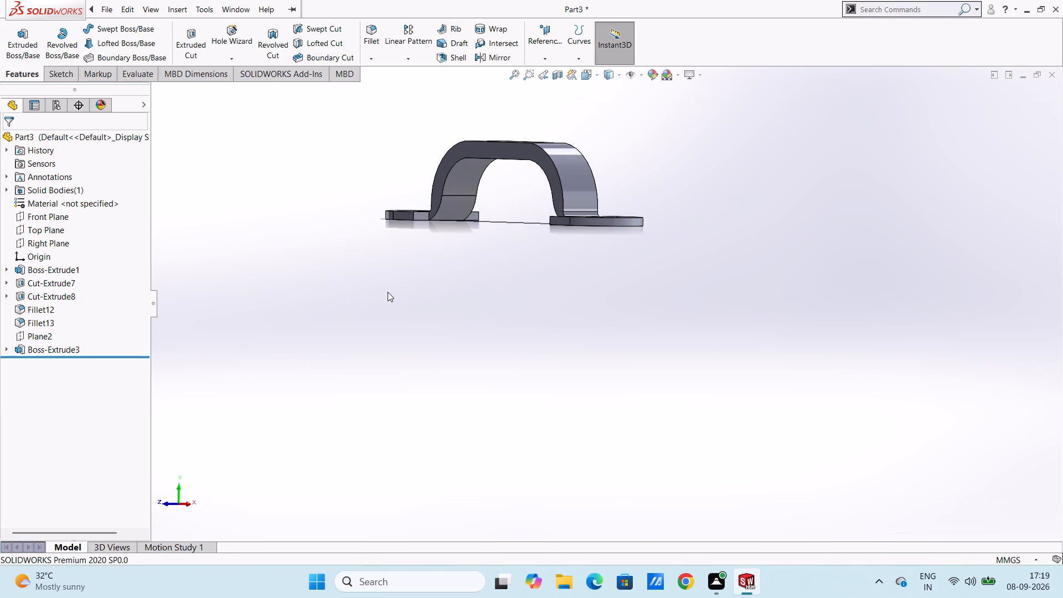
Inspect the joined part in the top, front, back and right views, ending in the isometric view.
{"action": "key", "text": "ctrl+5"}
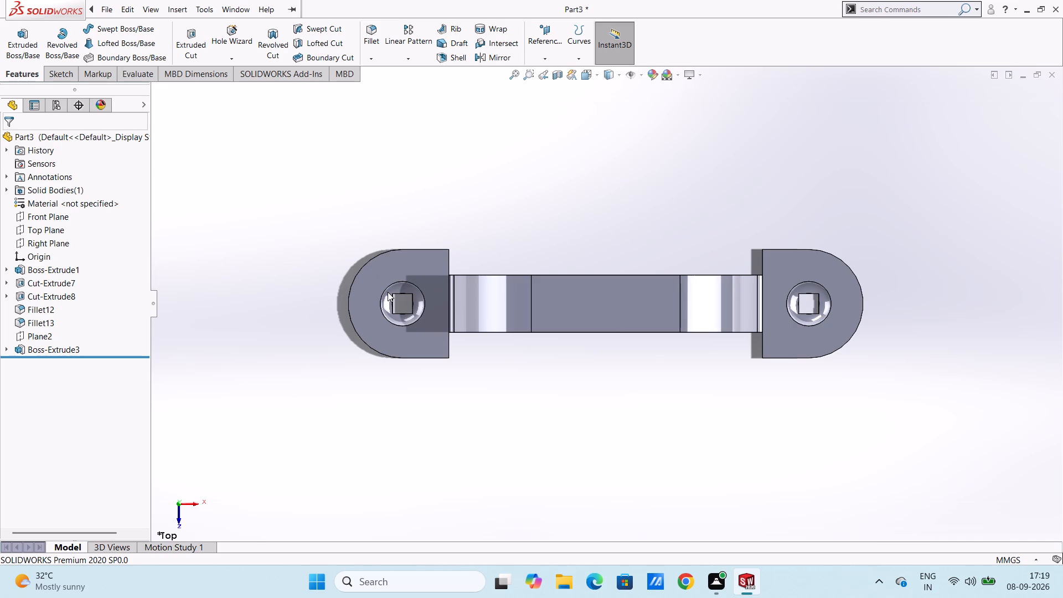
{"action": "key", "text": "ctrl+1"}
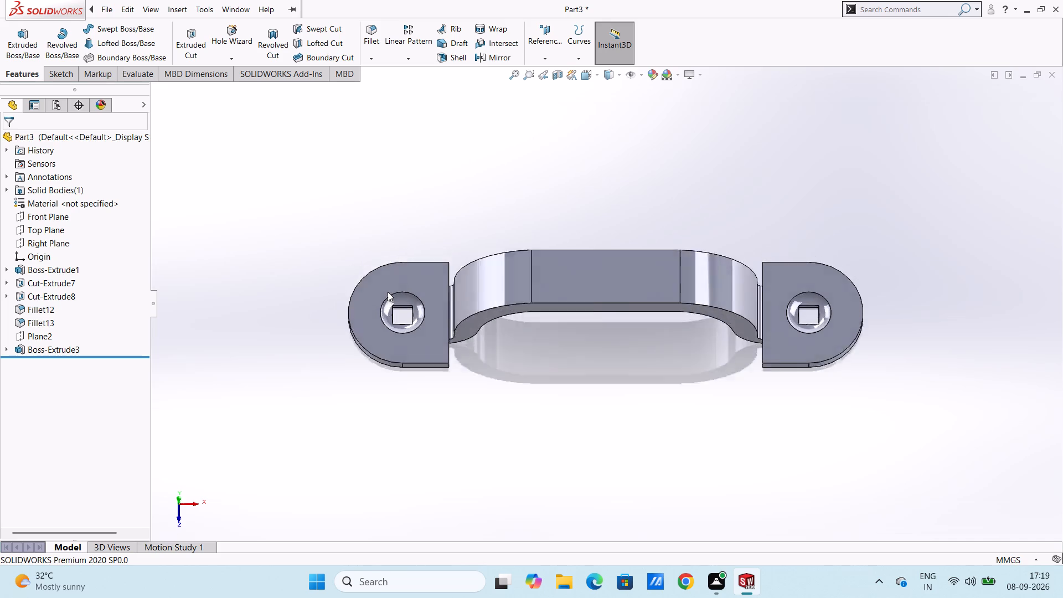
{"action": "key", "text": "ctrl+2"}
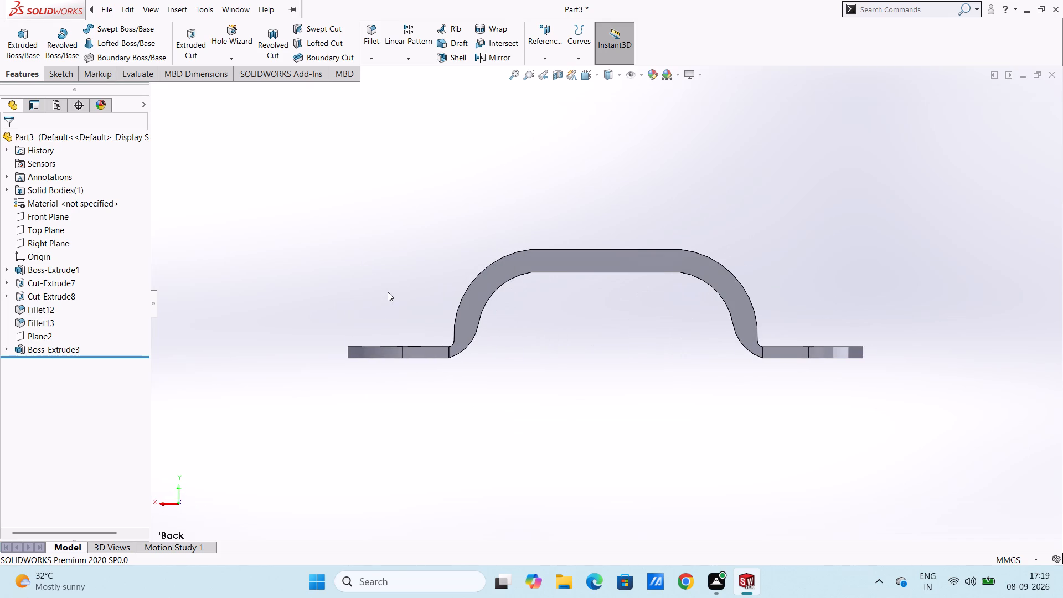
{"action": "key", "text": "ctrl+4"}
{"action": "key", "text": "ctrl+5"}
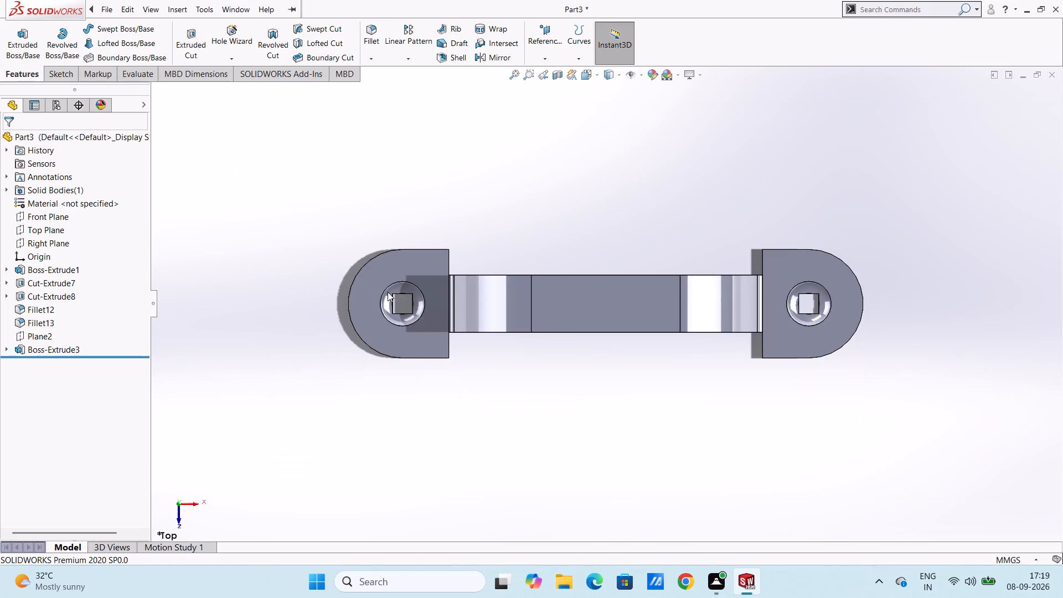
{"action": "key", "text": "ctrl+7"}
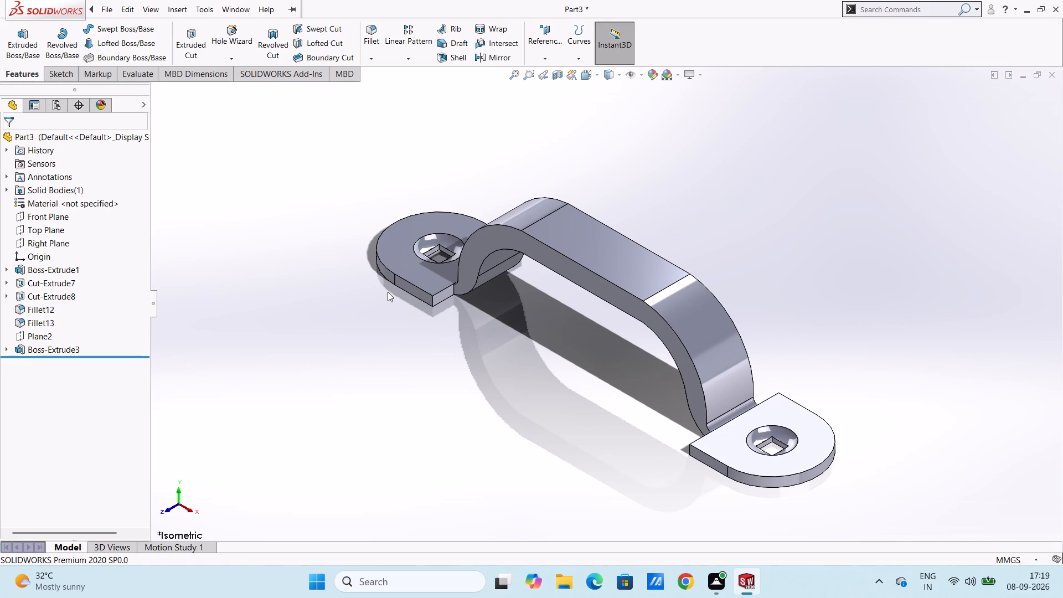
Save the part in the Documents folder as a SOLIDWORKS Part named "u-shaped mounting handle".
{"action": "key", "text": "ctrl+s"}
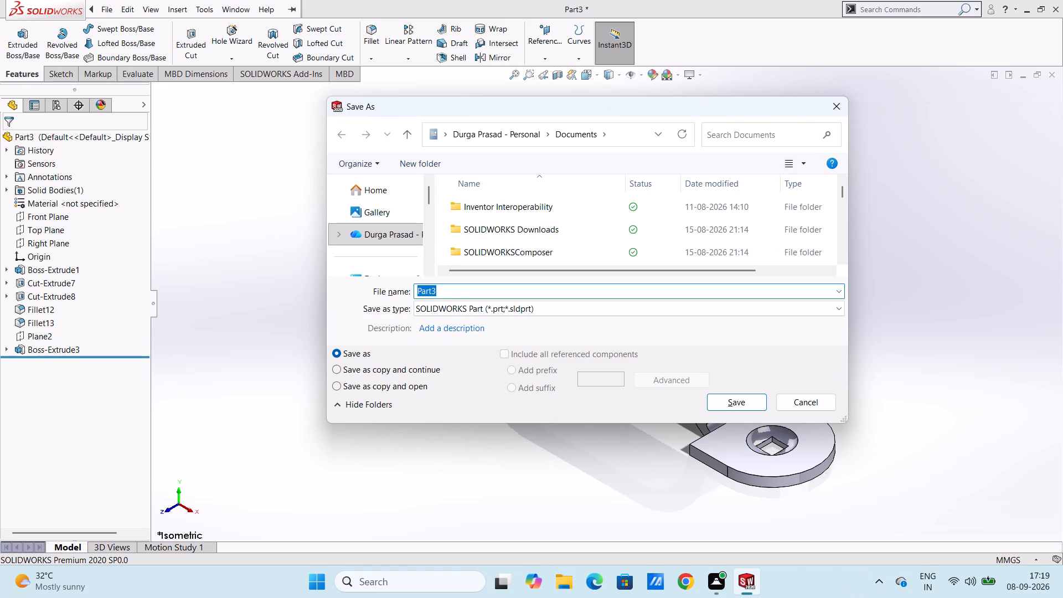
{"action": "left_click", "coordinate": [445, 290]}
{"action": "key", "text": "BackSpace"}
{"action": "key", "text": "BackSpace"}
{"action": "key", "text": "BackSpace"}
{"action": "key", "text": "BackSpace"}
{"action": "key", "text": "BackSpace"}
{"action": "key", "text": "u"}
{"action": "key", "text": "minus"}
{"action": "type", "text": "sha"}
{"action": "type", "text": "ped"}
{"action": "key", "text": "space"}
{"action": "type", "text": "mounting"}
{"action": "key", "text": "space"}
{"action": "type", "text": "handle"}
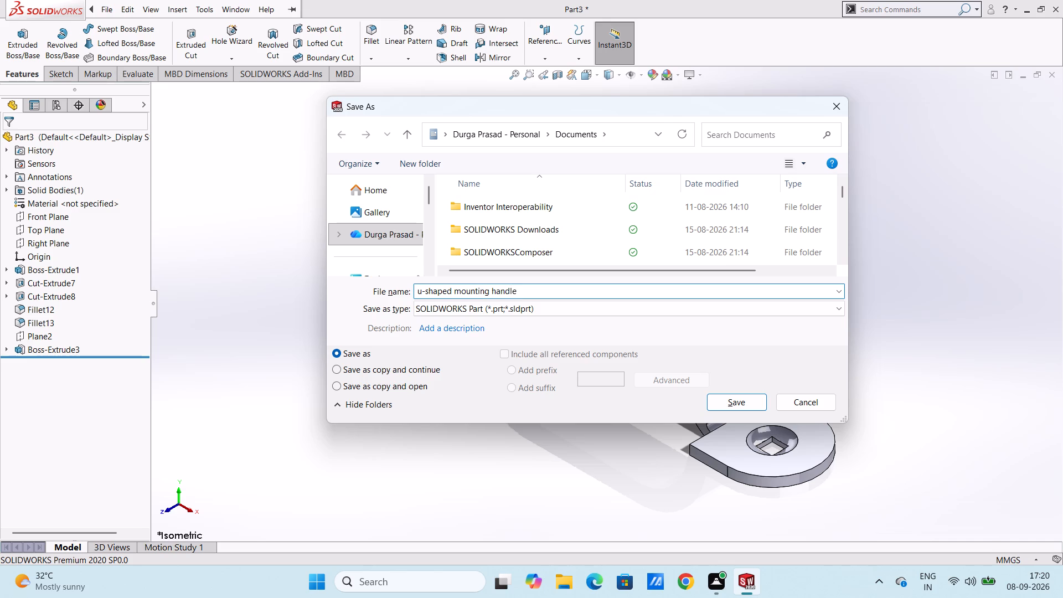
{"action": "left_click", "coordinate": [720, 396]}
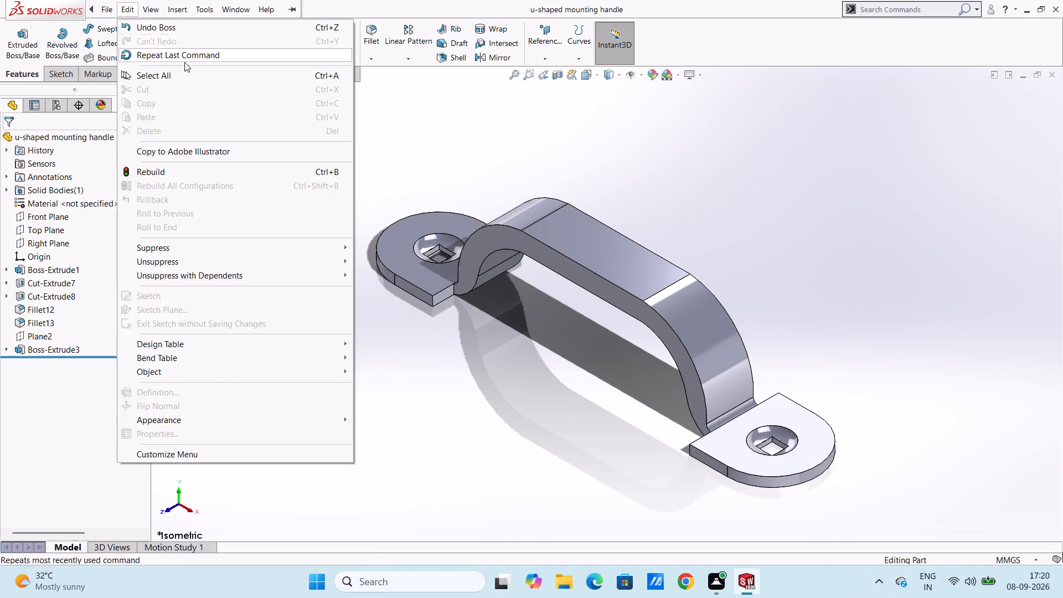
Save a PDF version (Adobe Portable Document Format) of the handle in Documents under the same file name.
{"action": "left_click", "coordinate": [430, 158]}
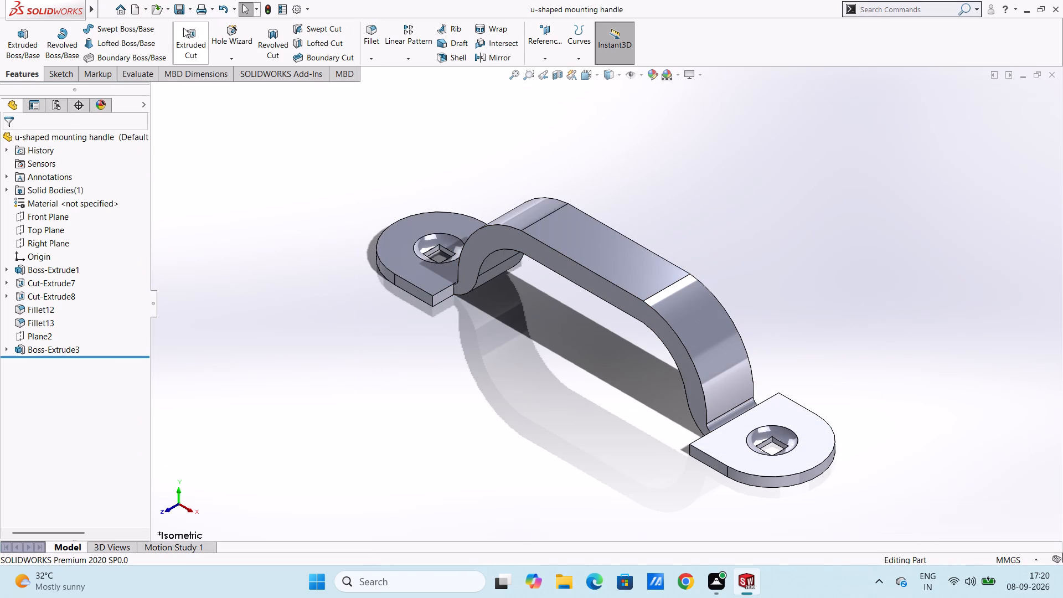
{"action": "left_click", "coordinate": [188, 12]}
{"action": "left_click", "coordinate": [196, 39]}
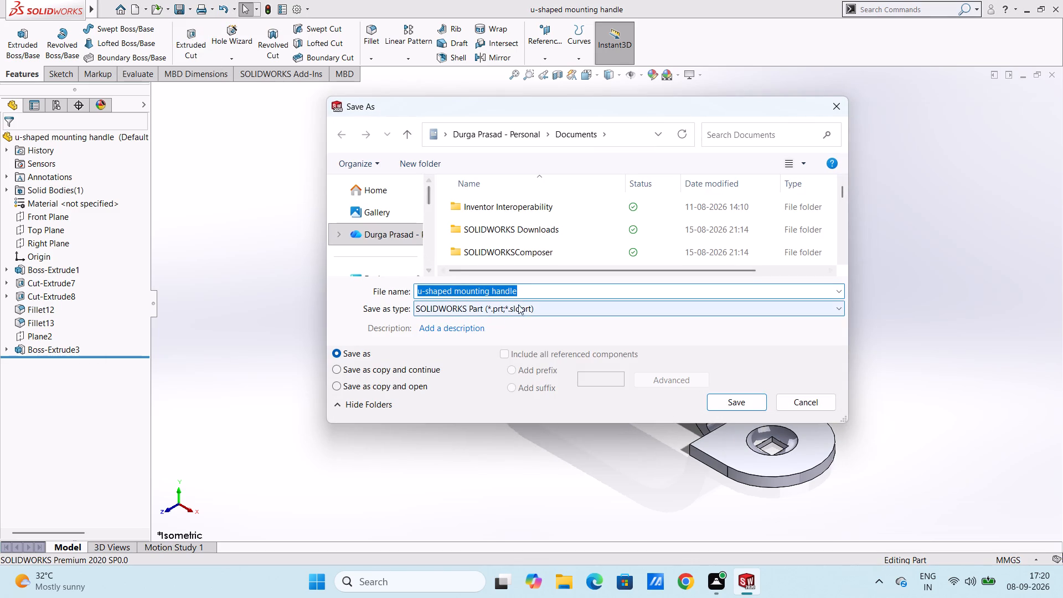
{"action": "left_click", "coordinate": [528, 310]}
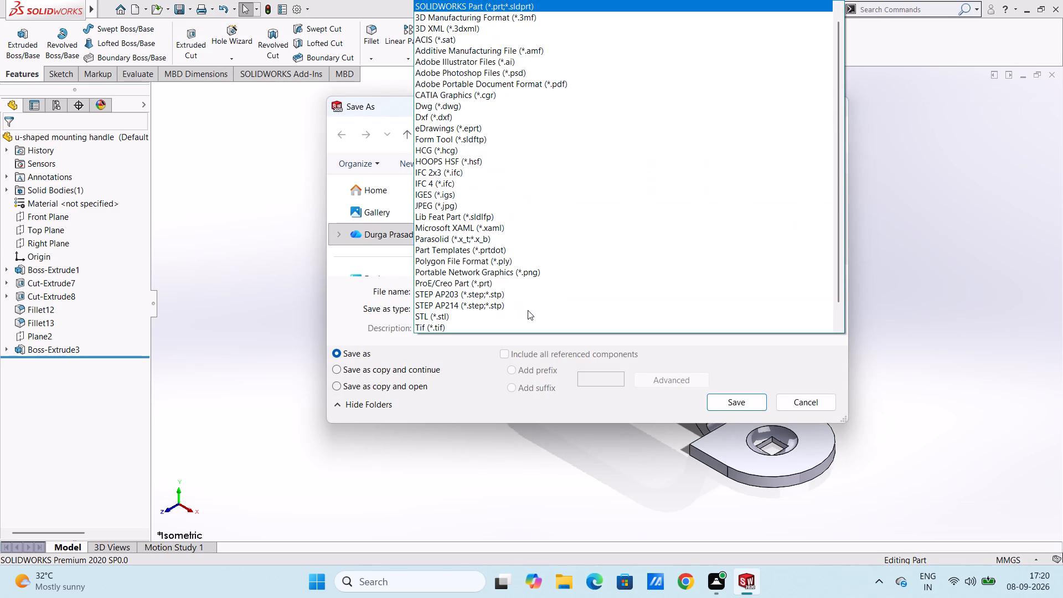
{"action": "left_click", "coordinate": [468, 89]}
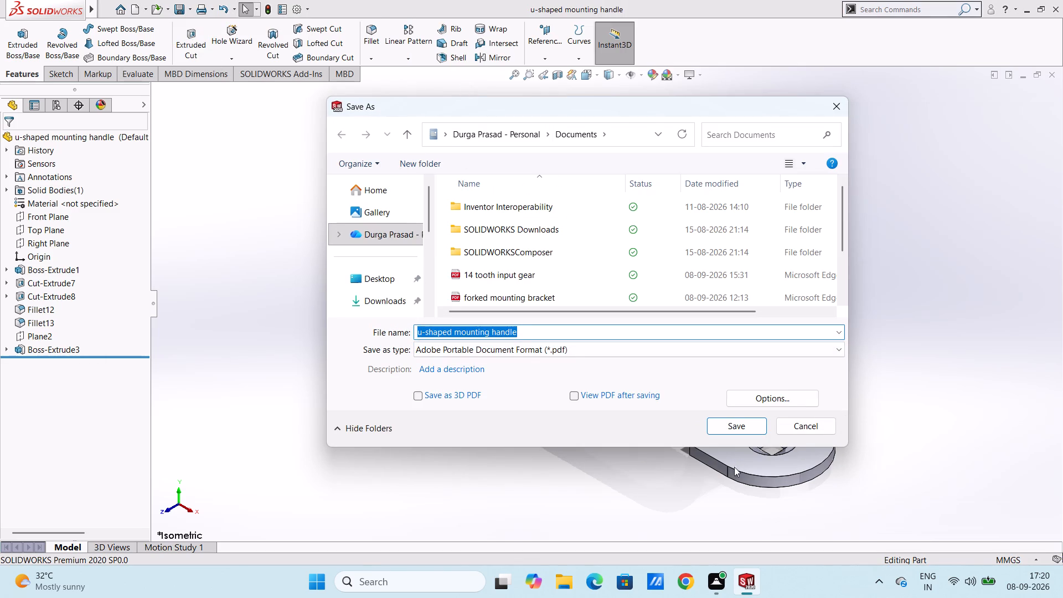
{"action": "left_click", "coordinate": [734, 424]}
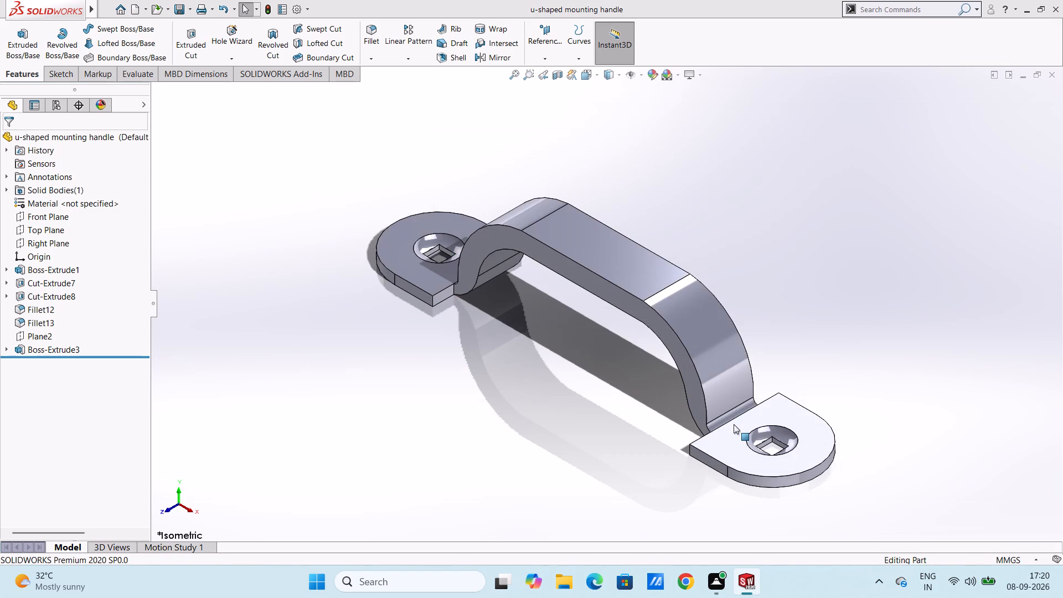